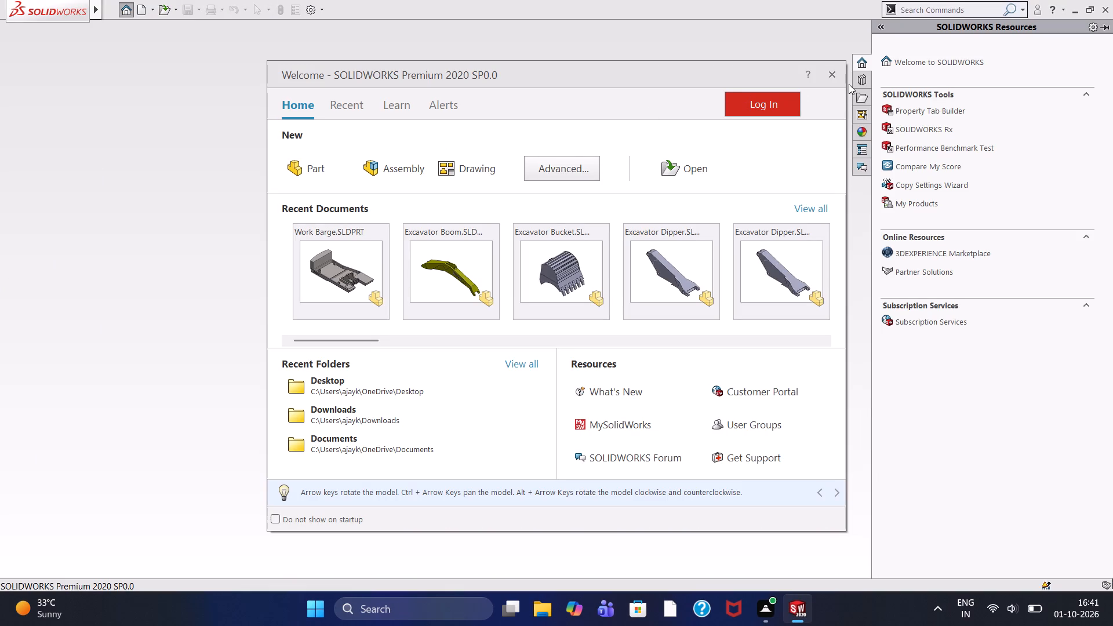
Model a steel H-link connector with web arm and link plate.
Dismiss the welcome window and create a new part document.
{"action": "left_click", "coordinate": [835, 73]}
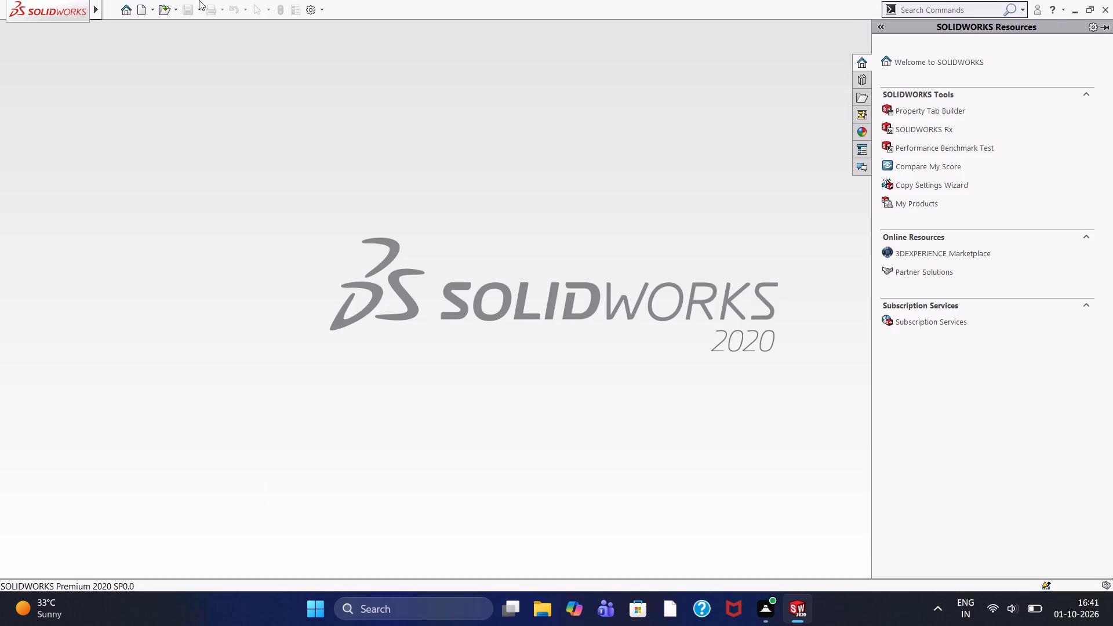
{"action": "double_click", "coordinate": [144, 9]}
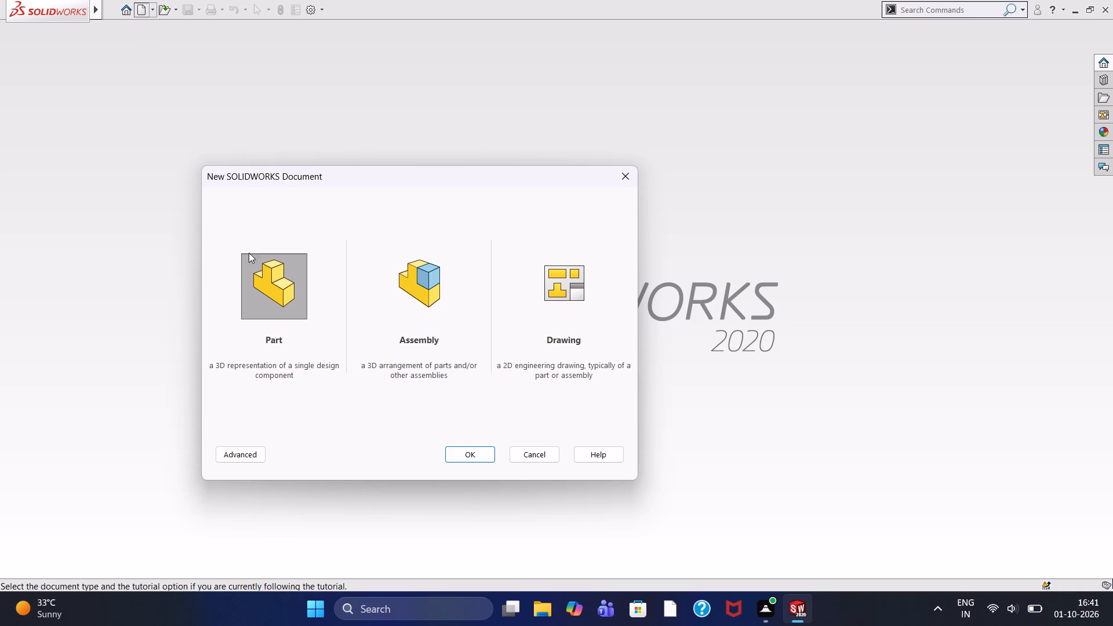
{"action": "double_click", "coordinate": [281, 281]}
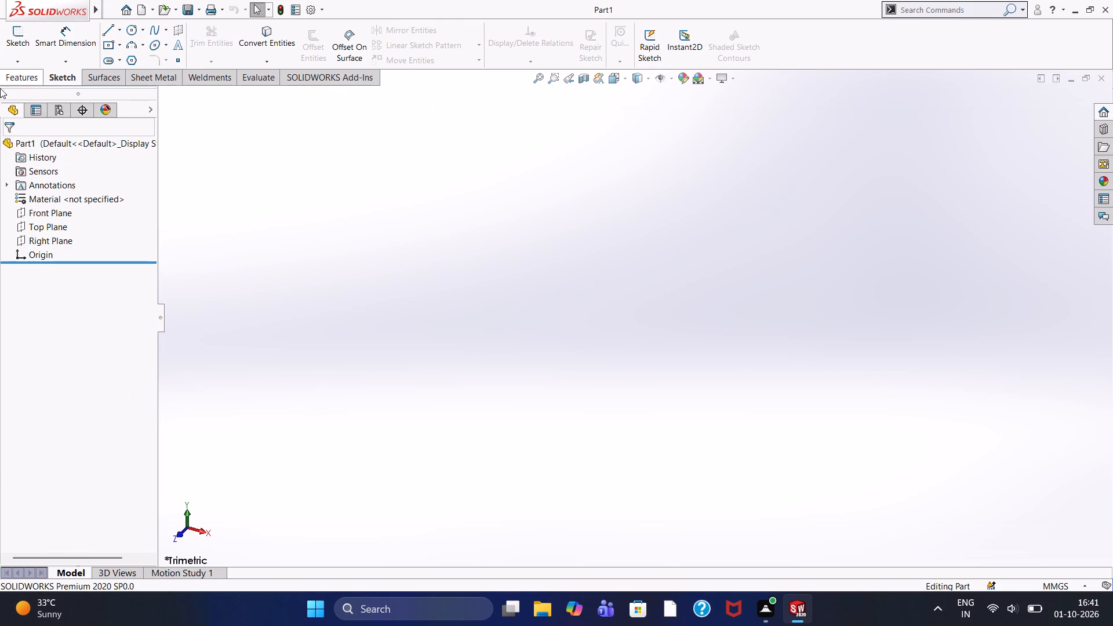
Start a new sketch on the Front Plane.
{"action": "left_click", "coordinate": [46, 216]}
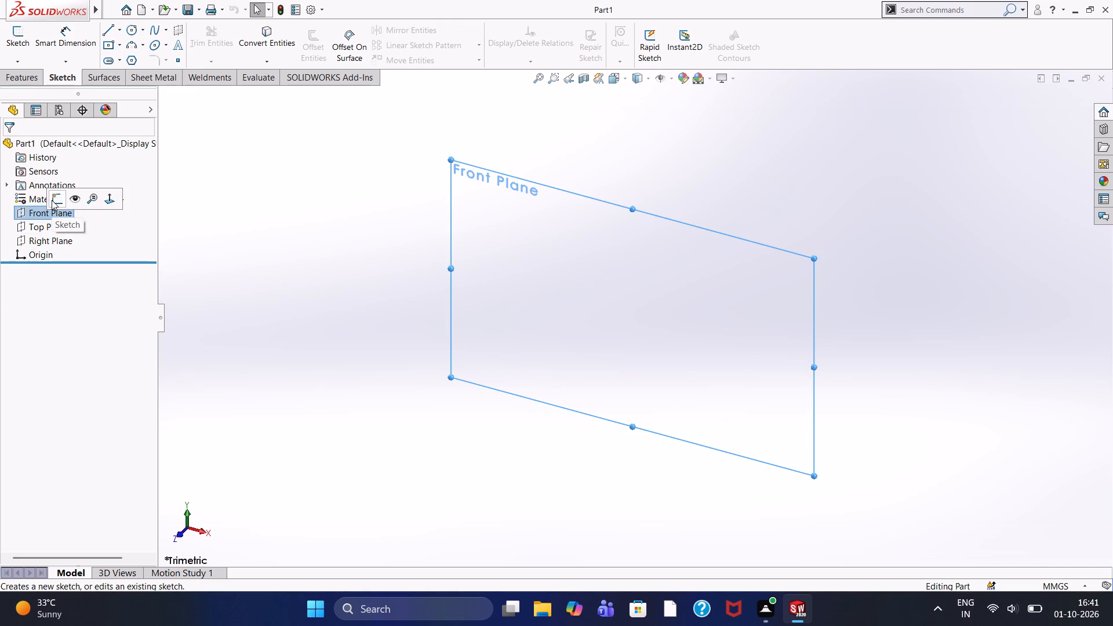
{"action": "left_click", "coordinate": [52, 200]}
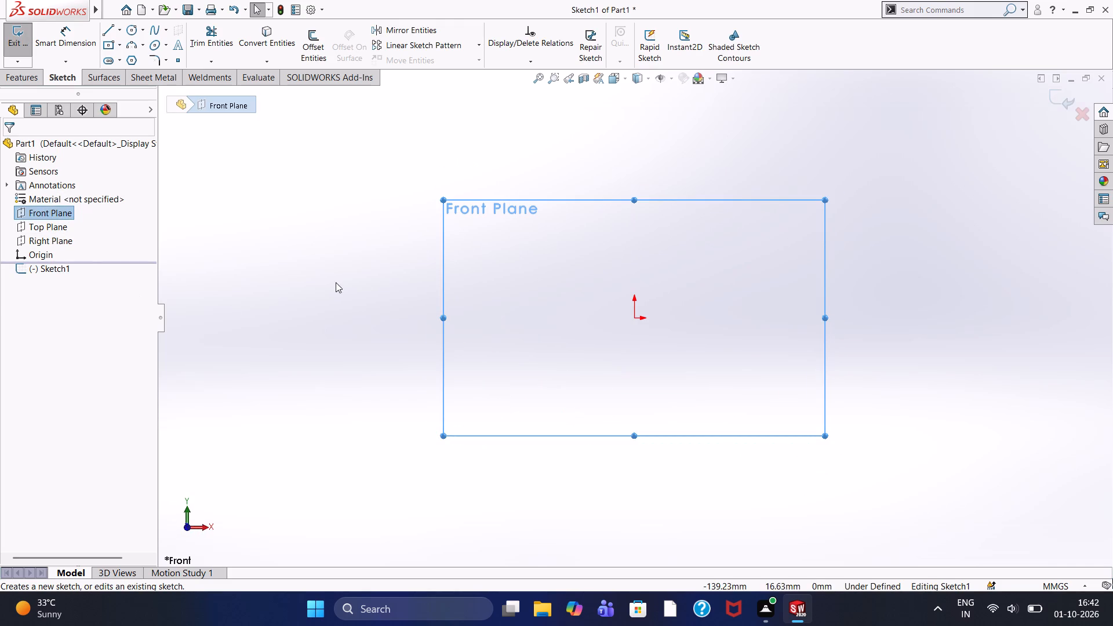
{"action": "left_click", "coordinate": [499, 296]}
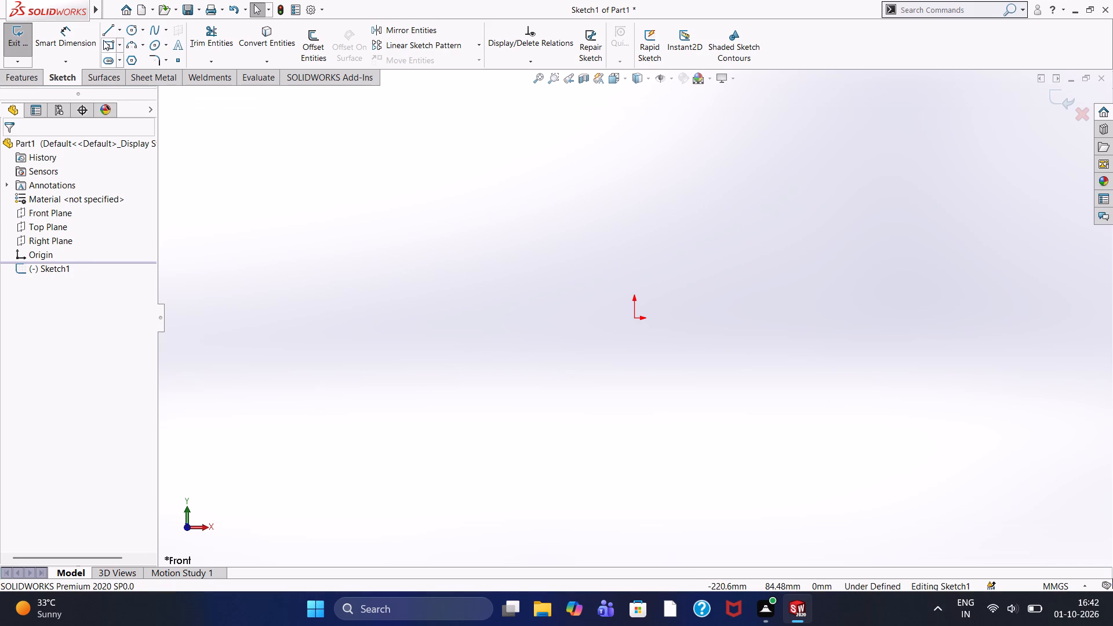
Sketch a 45 mm vertical line upward from the origin.
{"action": "left_click", "coordinate": [102, 35]}
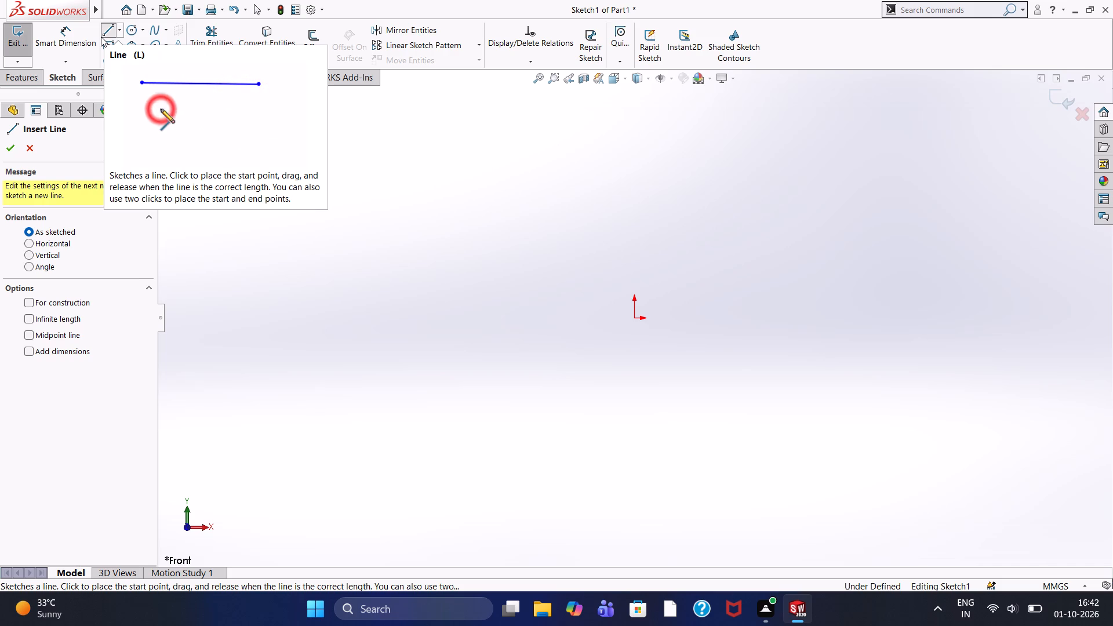
{"action": "left_click", "coordinate": [634, 317]}
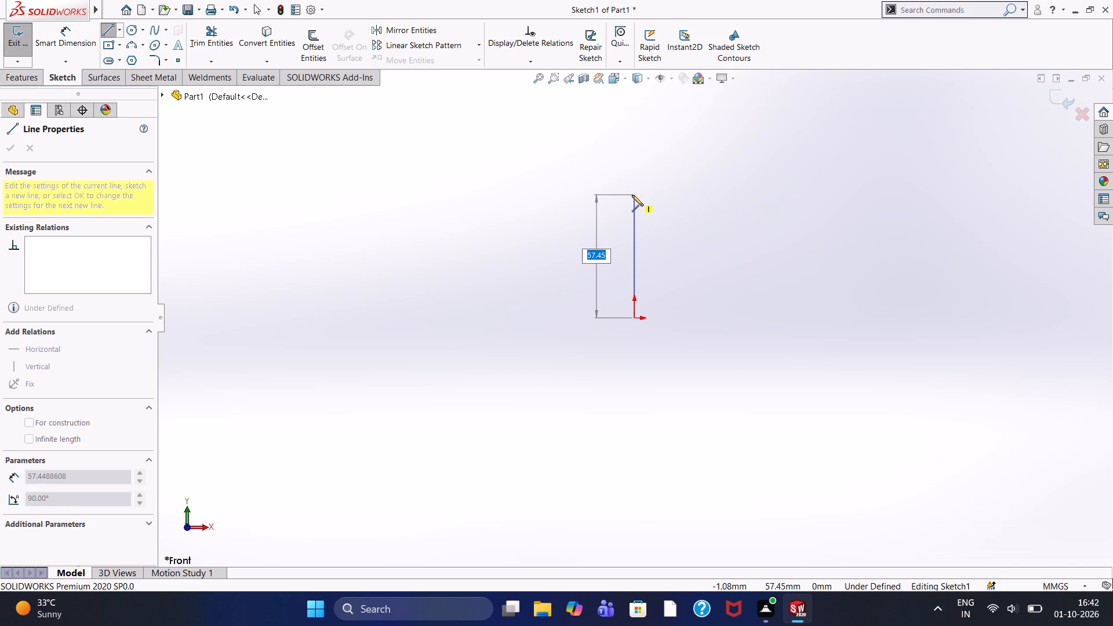
{"action": "type", "text": "45"}
{"action": "key", "text": "Return"}
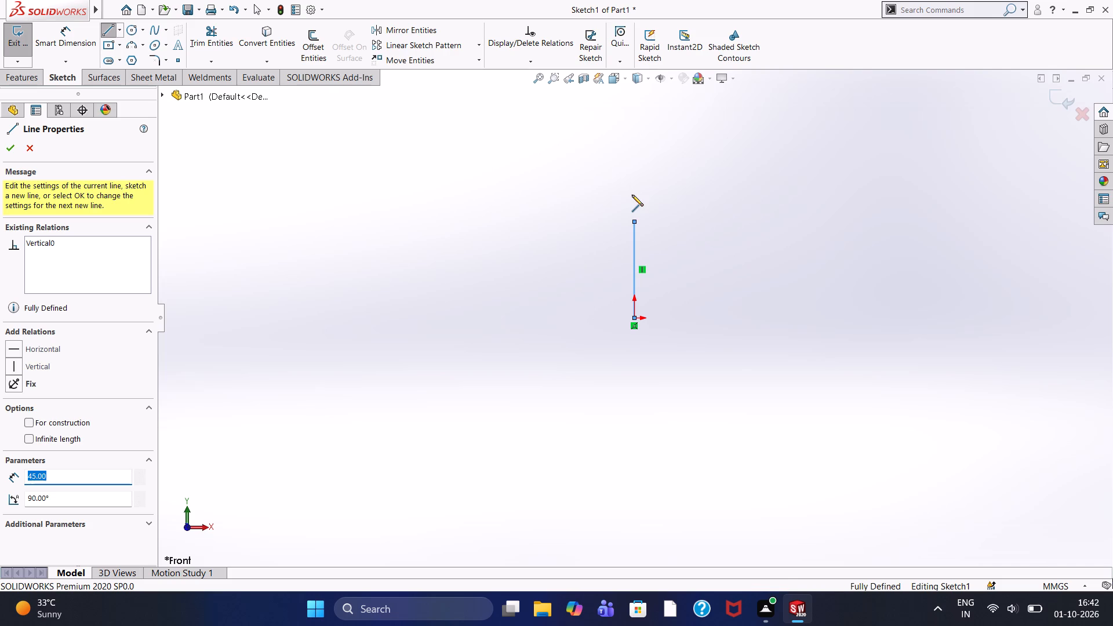
{"action": "right_click", "coordinate": [585, 191]}
{"action": "right_click", "coordinate": [585, 191]}
{"action": "left_click", "coordinate": [596, 196]}
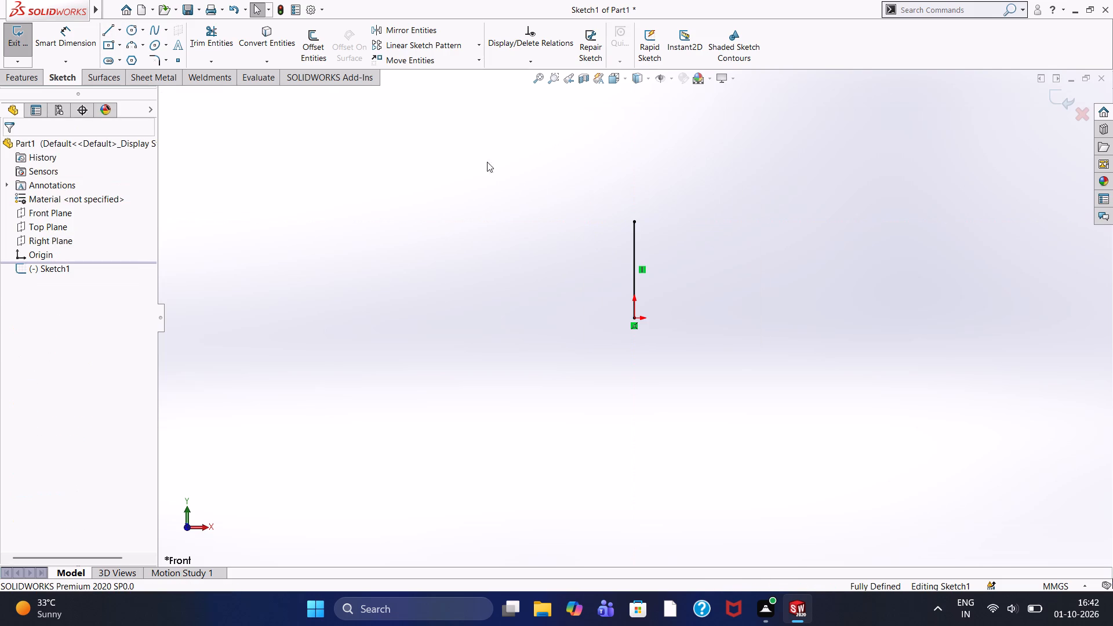
Sketch a 45 mm vertical line downward from the origin.
{"action": "left_click", "coordinate": [107, 32]}
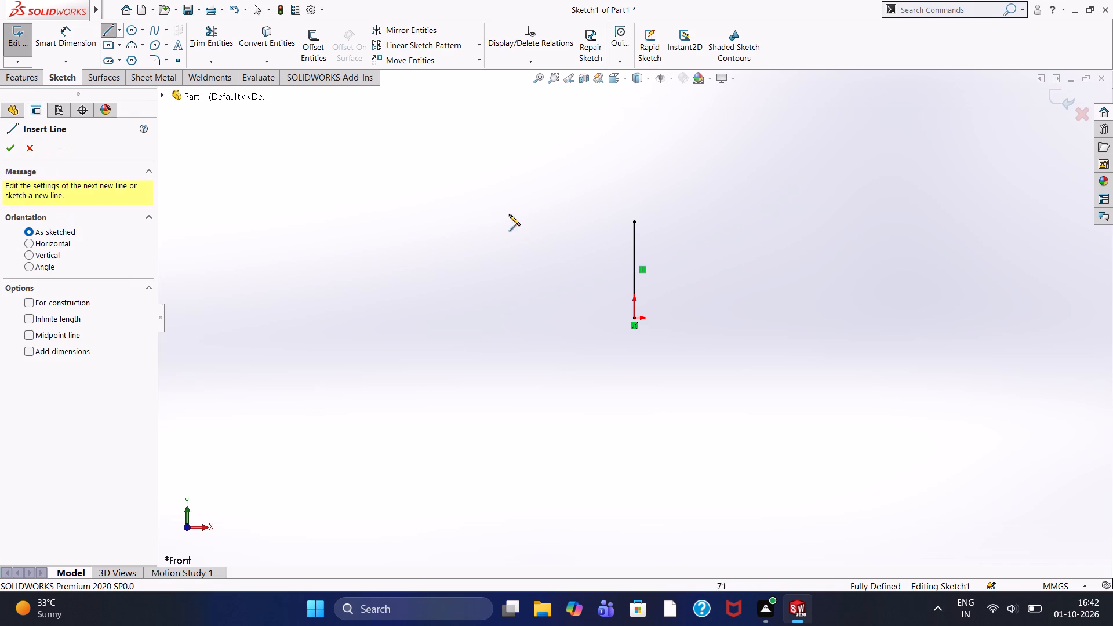
{"action": "left_click", "coordinate": [633, 319]}
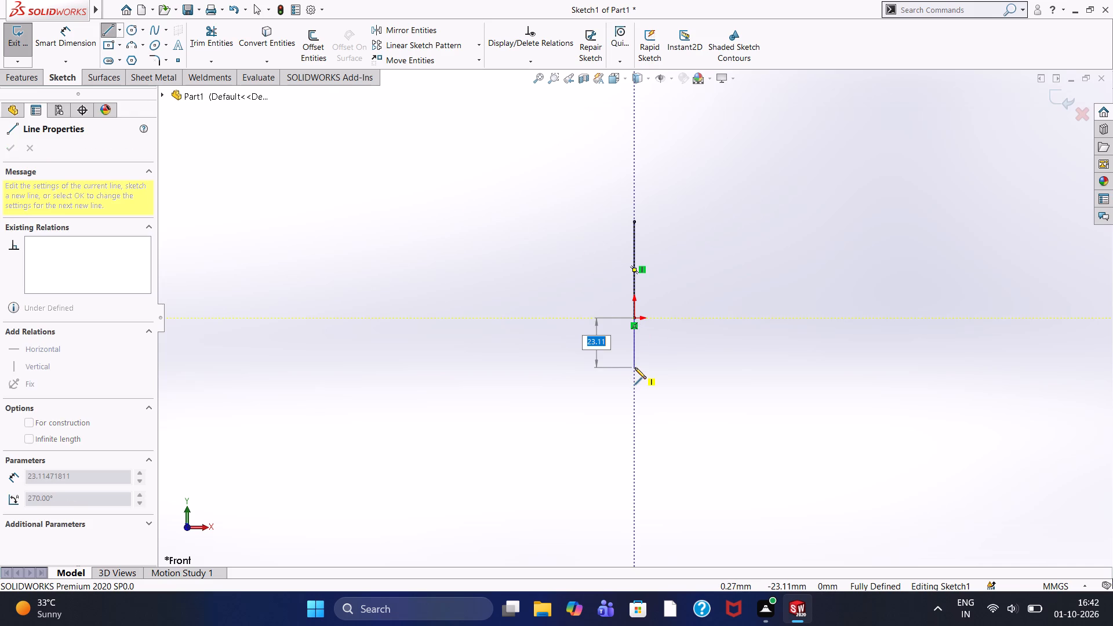
{"action": "type", "text": "45"}
{"action": "key", "text": "Return"}
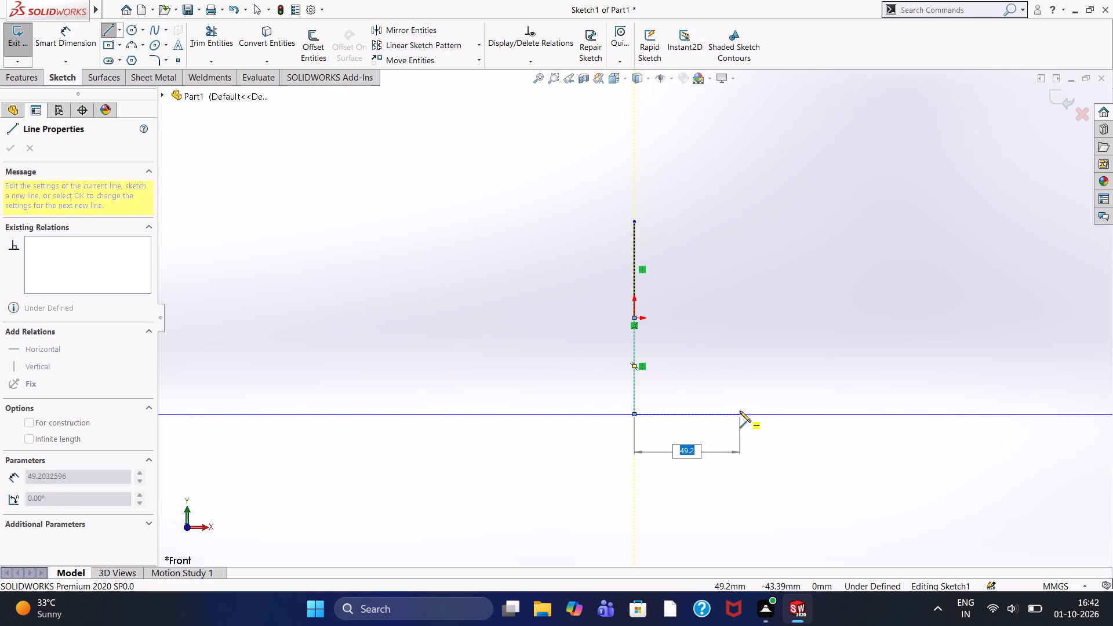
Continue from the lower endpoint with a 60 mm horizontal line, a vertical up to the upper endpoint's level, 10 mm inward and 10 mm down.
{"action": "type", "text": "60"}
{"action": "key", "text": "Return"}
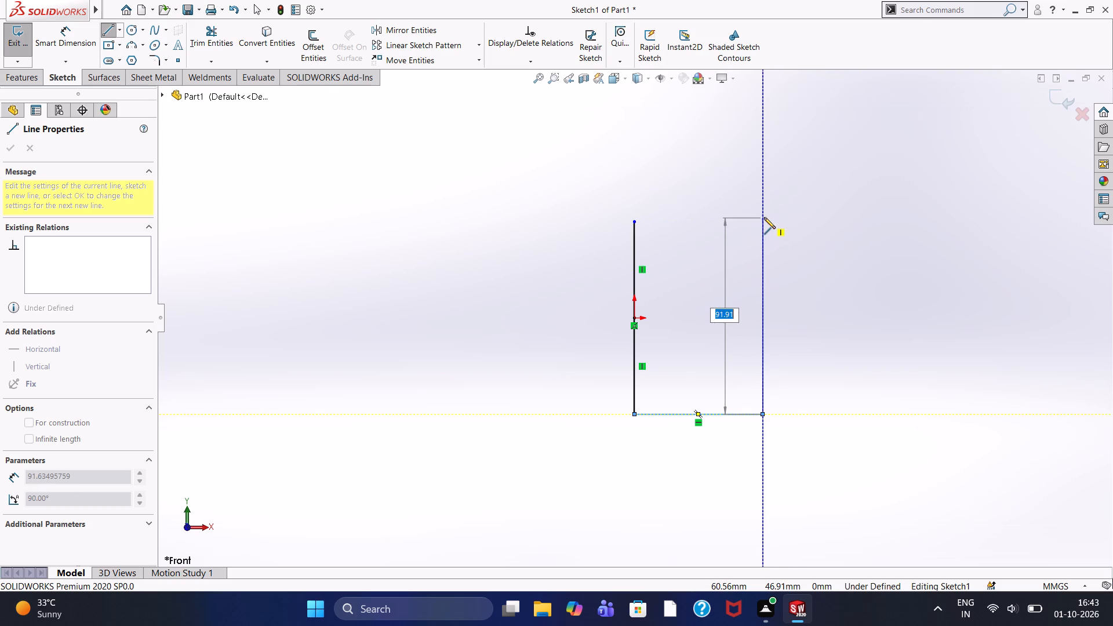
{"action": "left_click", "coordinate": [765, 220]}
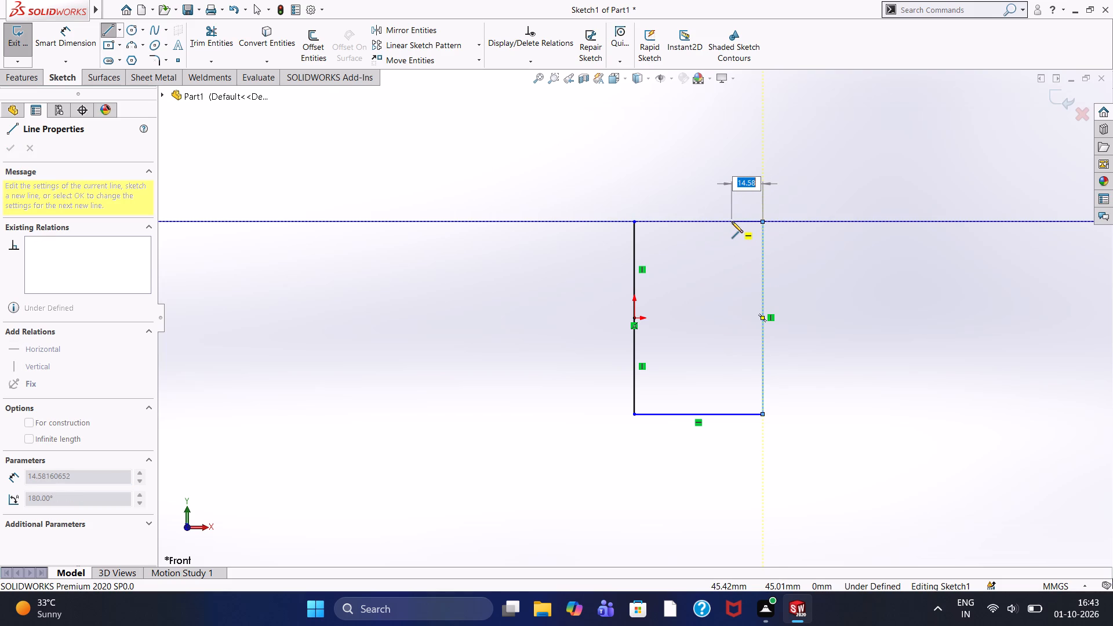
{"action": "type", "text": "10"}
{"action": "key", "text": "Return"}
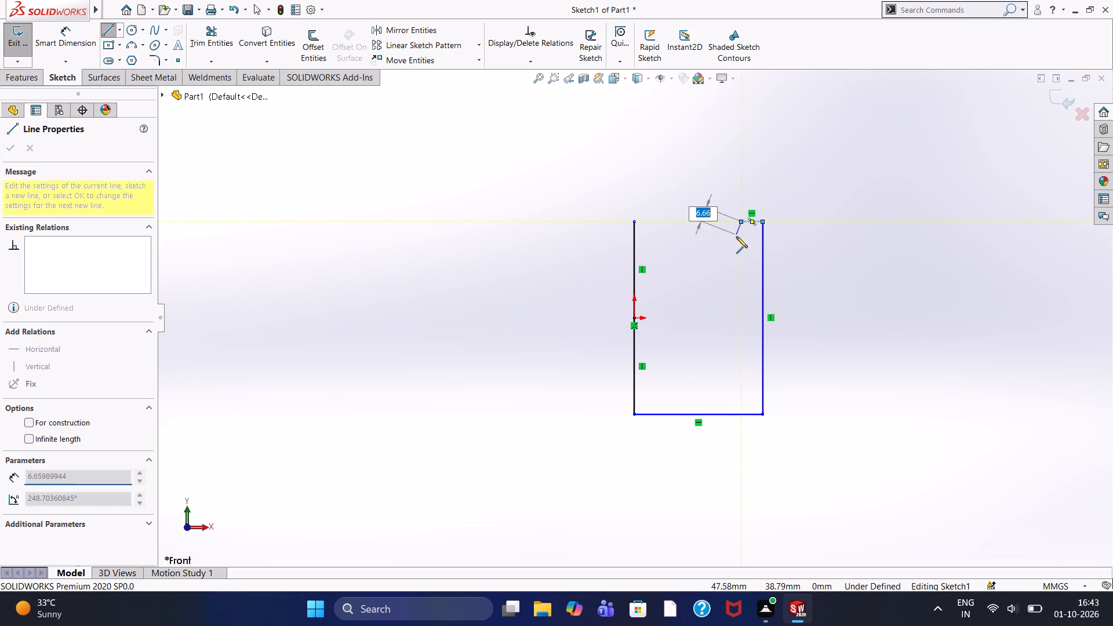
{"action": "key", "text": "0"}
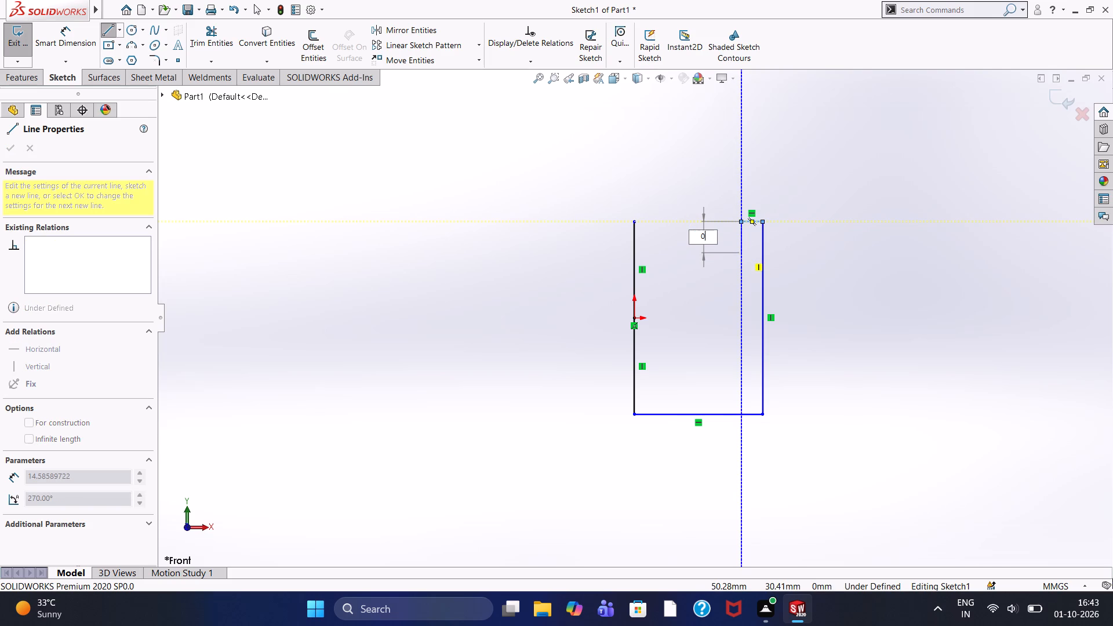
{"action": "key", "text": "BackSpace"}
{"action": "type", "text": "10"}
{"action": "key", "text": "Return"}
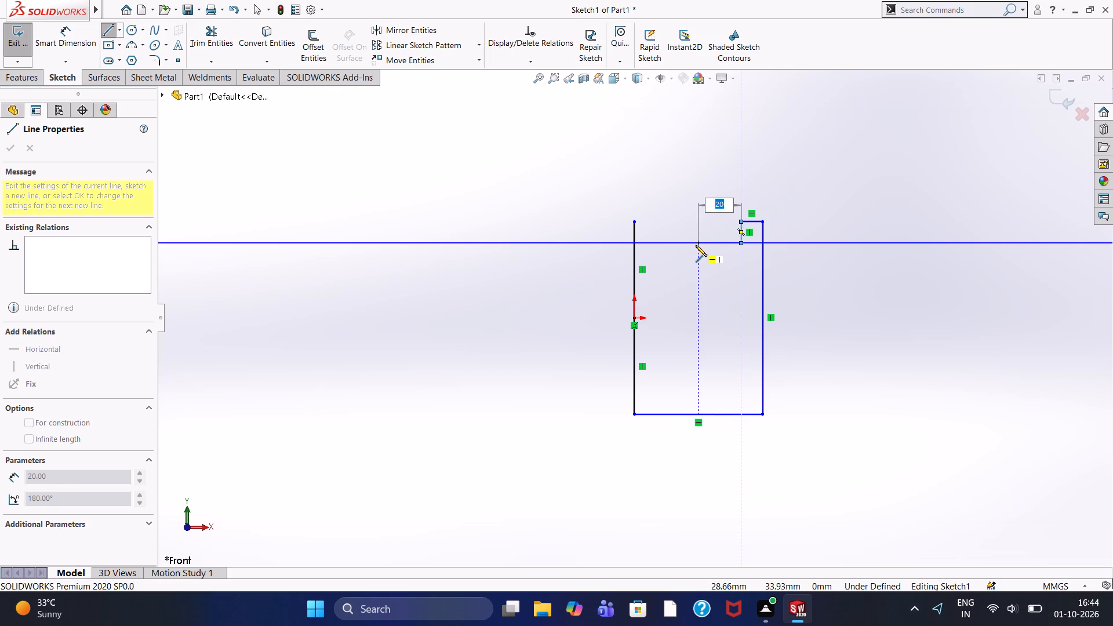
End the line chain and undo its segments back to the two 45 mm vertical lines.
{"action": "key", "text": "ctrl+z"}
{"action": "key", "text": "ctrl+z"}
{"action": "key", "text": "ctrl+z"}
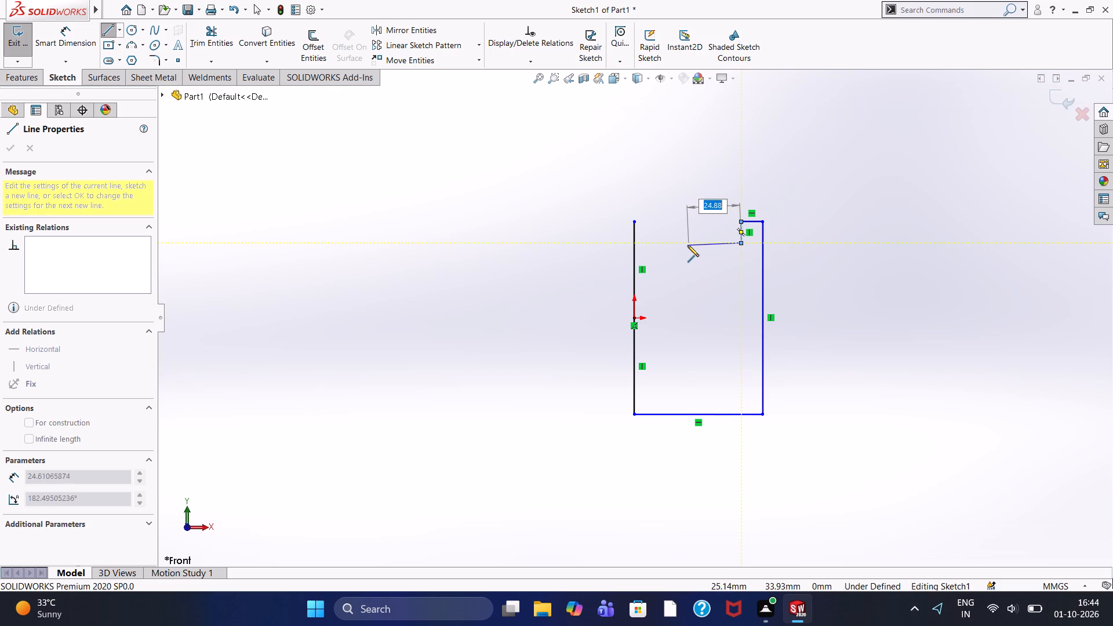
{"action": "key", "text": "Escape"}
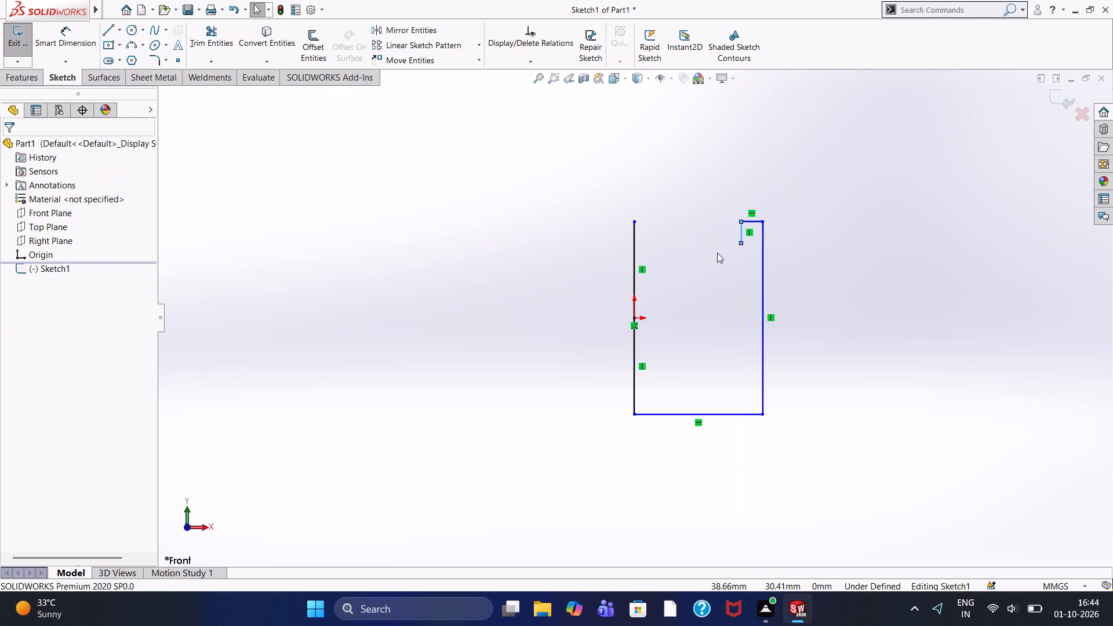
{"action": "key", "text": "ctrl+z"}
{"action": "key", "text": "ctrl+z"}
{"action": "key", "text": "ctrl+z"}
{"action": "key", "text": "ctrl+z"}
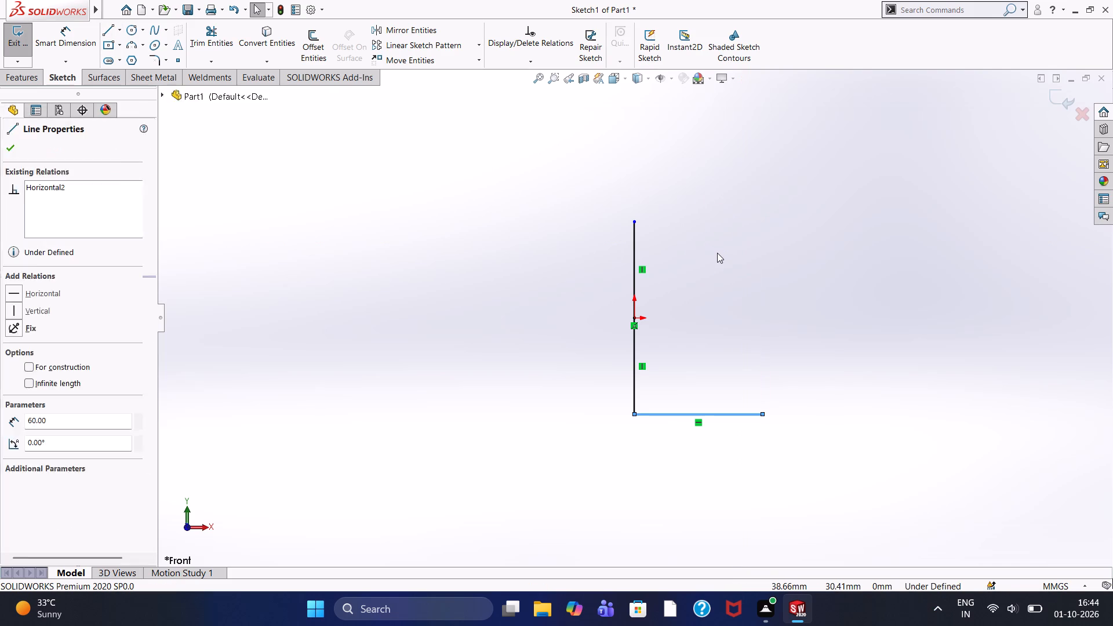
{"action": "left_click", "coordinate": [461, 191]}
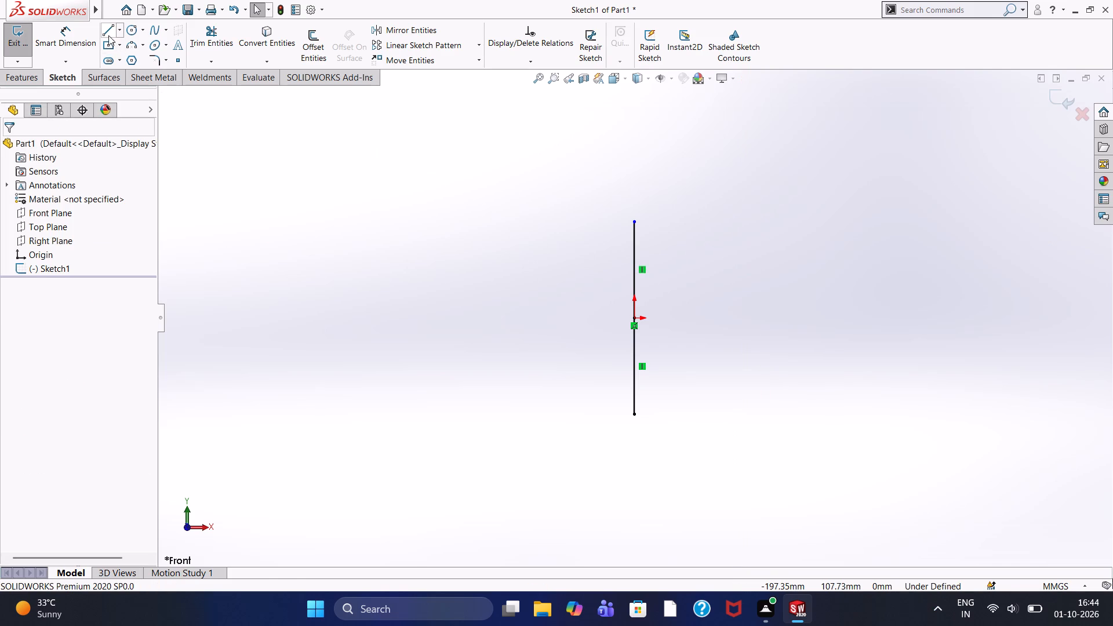
Sketch a 60 mm horizontal top edge from the upper endpoint of the vertical line, followed by a 10 mm line downward.
{"action": "left_click", "coordinate": [108, 35]}
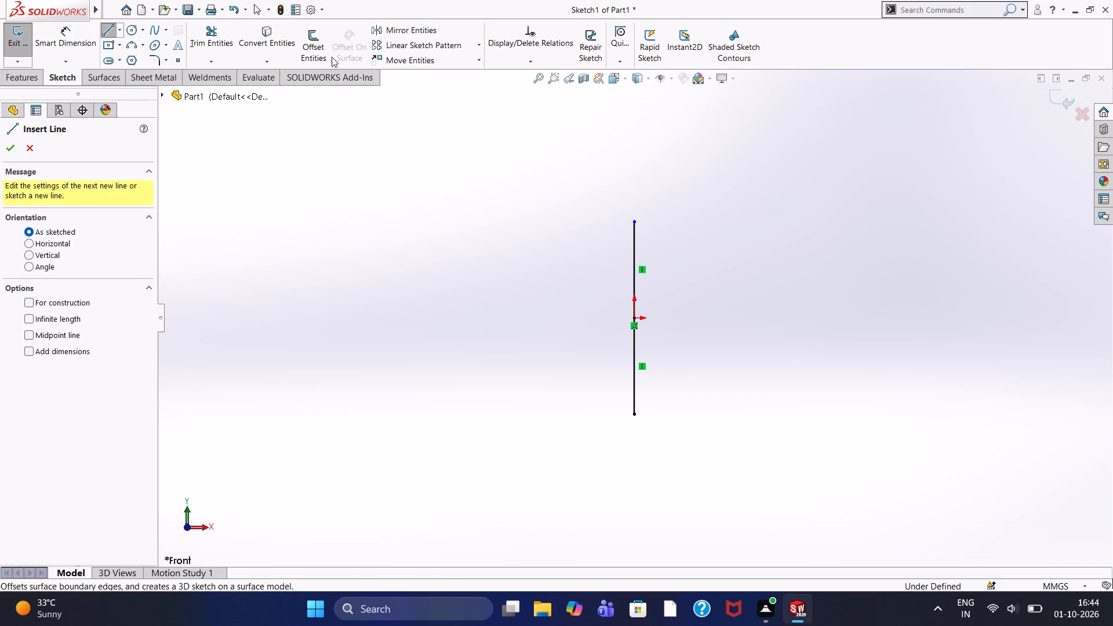
{"action": "left_click", "coordinate": [635, 223]}
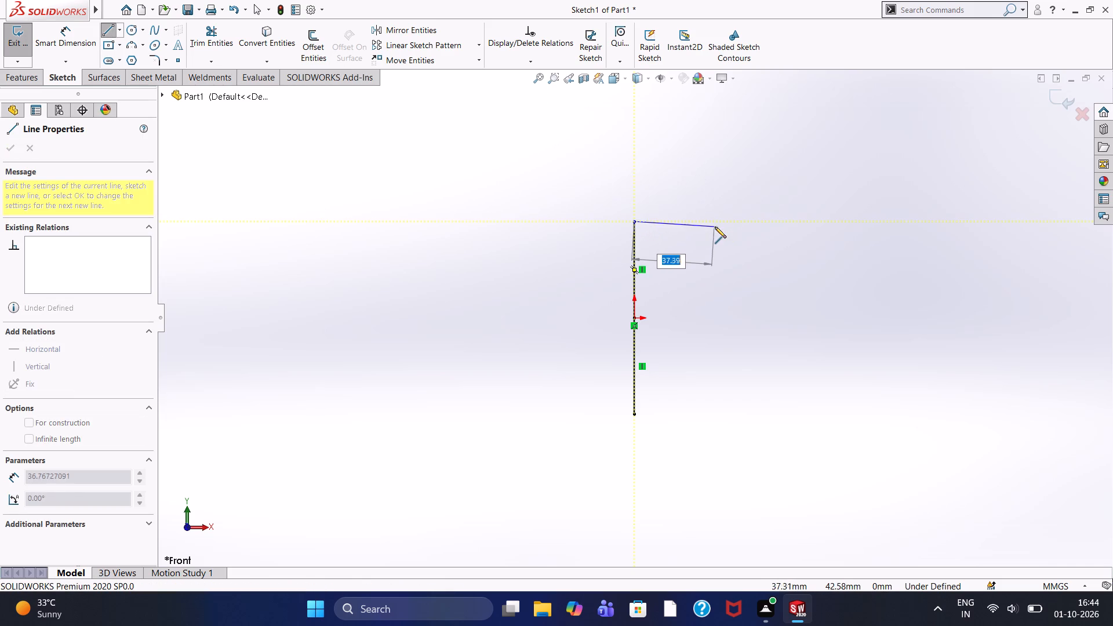
{"action": "type", "text": "60"}
{"action": "key", "text": "Return"}
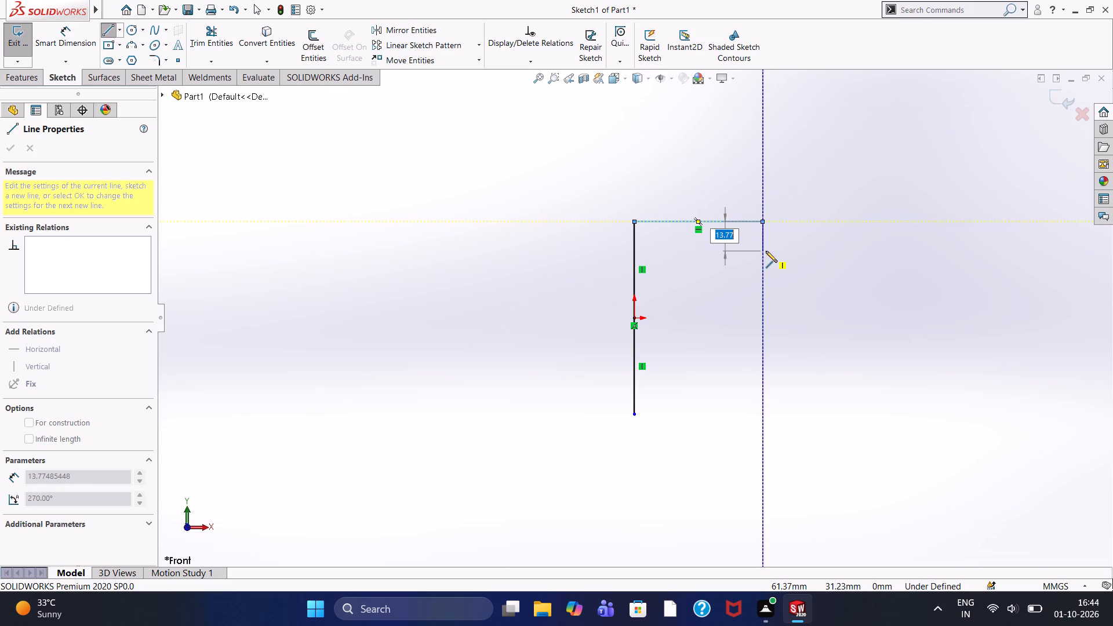
{"action": "type", "text": "10"}
{"action": "key", "text": "Return"}
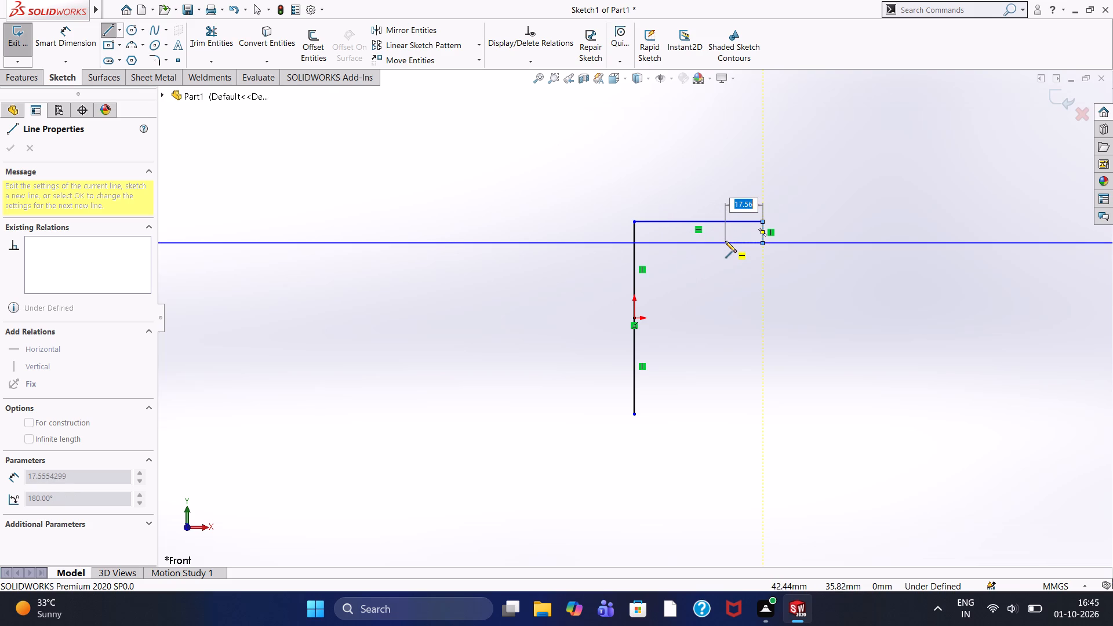
Continue the profile with the upper notch: 10 mm inward, 20 mm down, and 10 mm back out to the outer edge.
{"action": "type", "text": "10"}
{"action": "key", "text": "Return"}
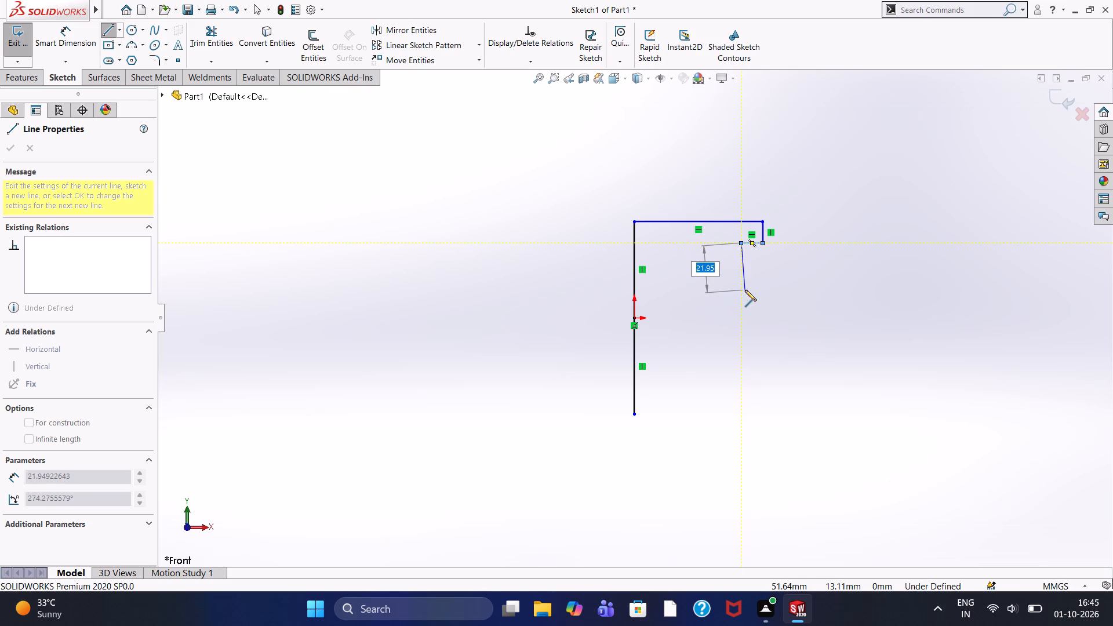
{"action": "type", "text": "20"}
{"action": "key", "text": "Return"}
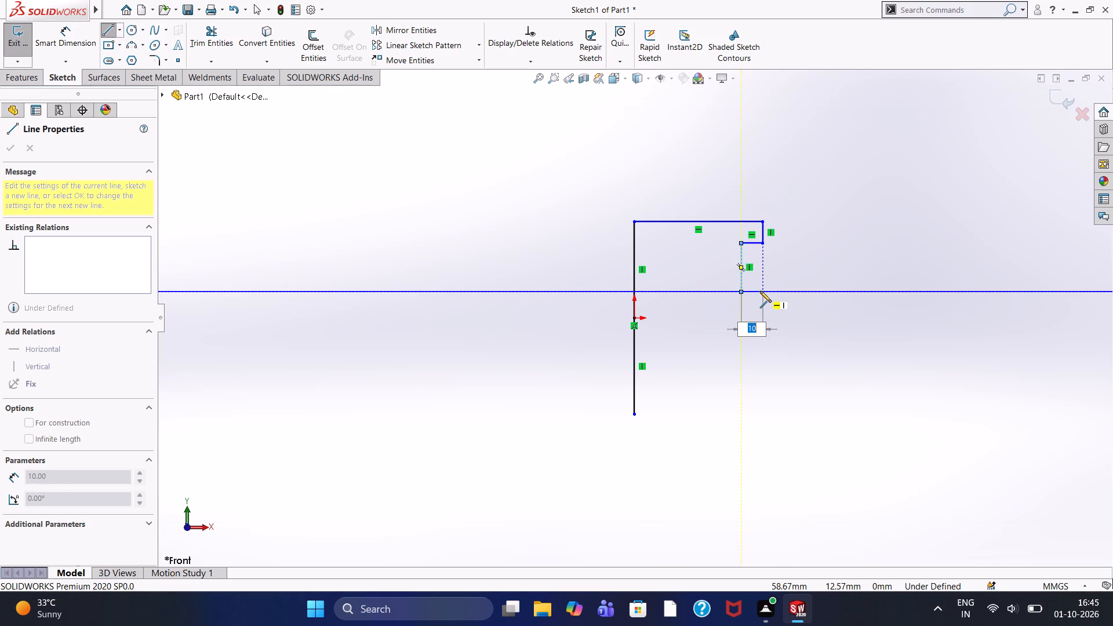
{"action": "left_click", "coordinate": [761, 292]}
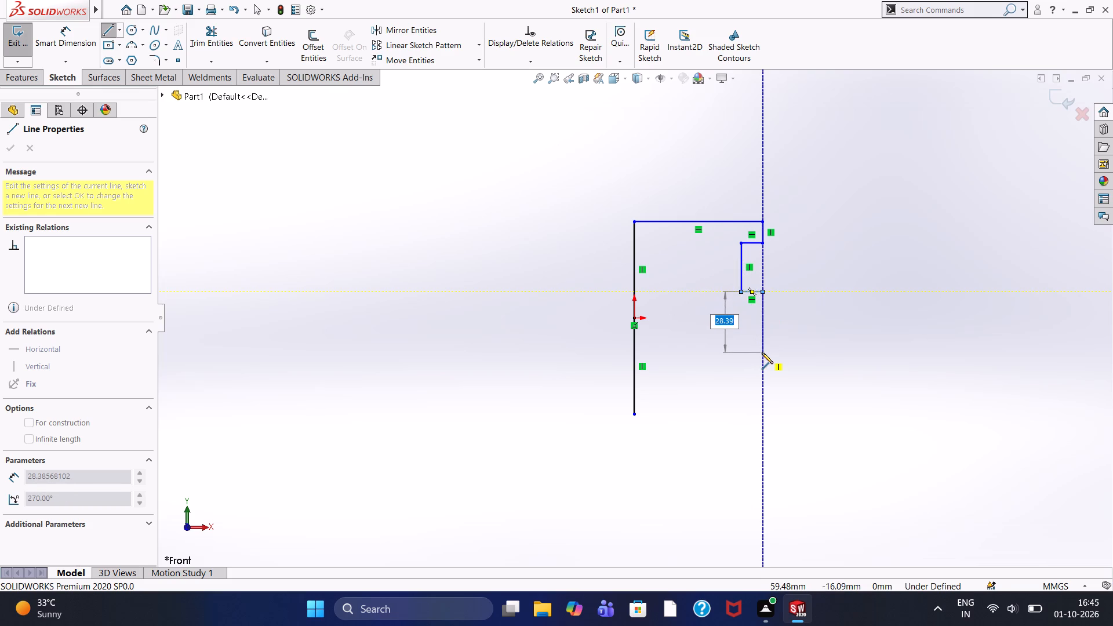
Continue the profile 30 mm down, add the lower notch 10 mm deep and 20 mm tall, and end level with the opposite side's lower endpoint.
{"action": "type", "text": "30"}
{"action": "key", "text": "Return"}
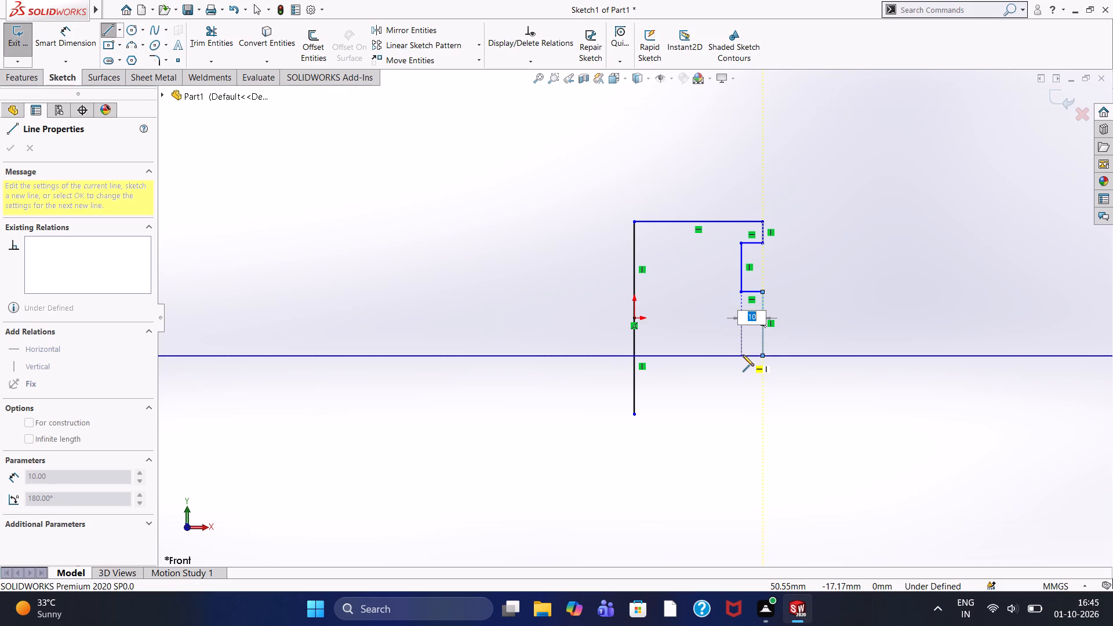
{"action": "left_click", "coordinate": [743, 355]}
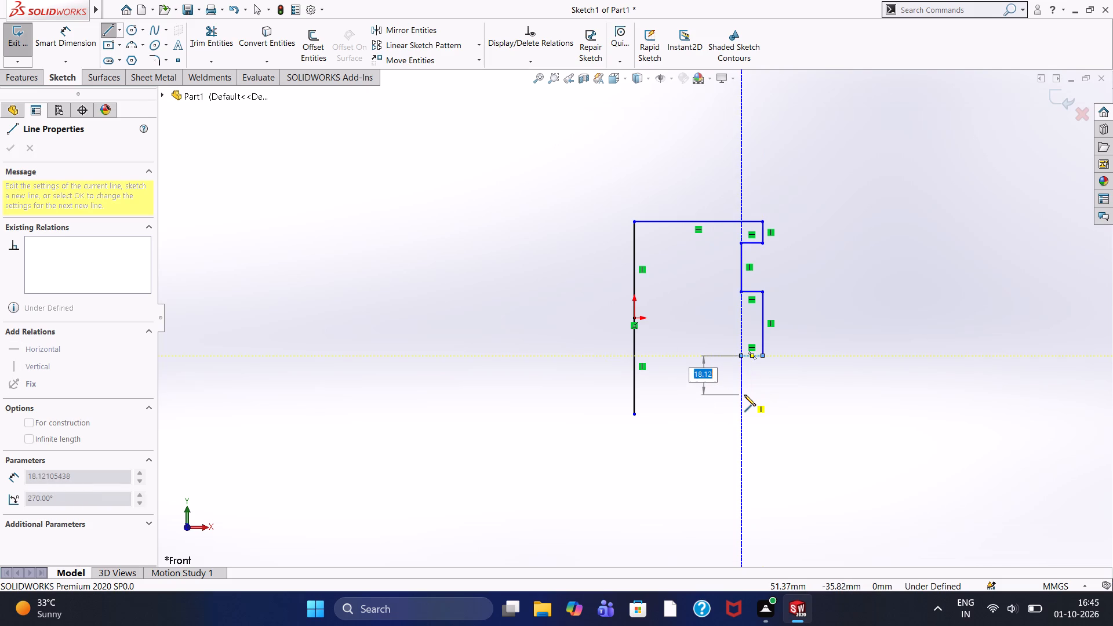
{"action": "type", "text": "20"}
{"action": "key", "text": "Return"}
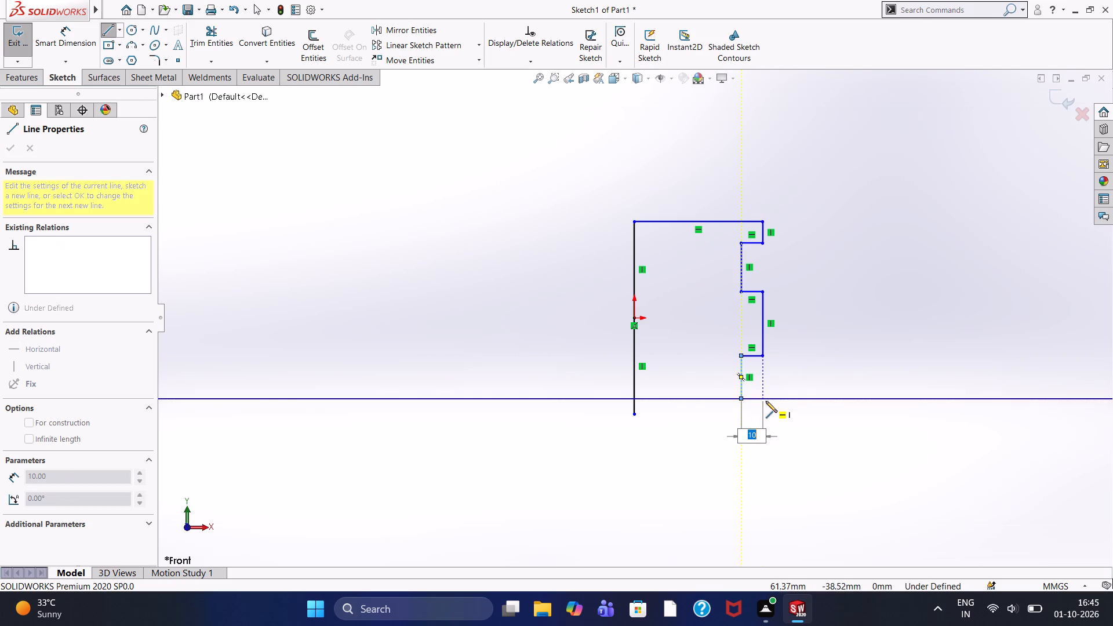
{"action": "left_click", "coordinate": [766, 401]}
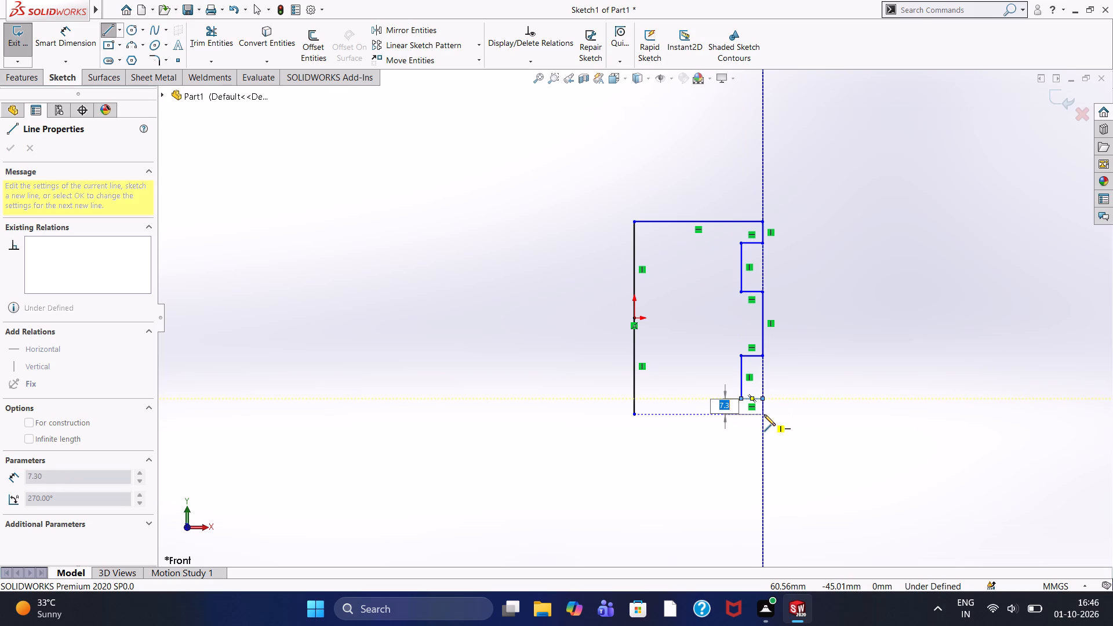
{"action": "left_click", "coordinate": [764, 414]}
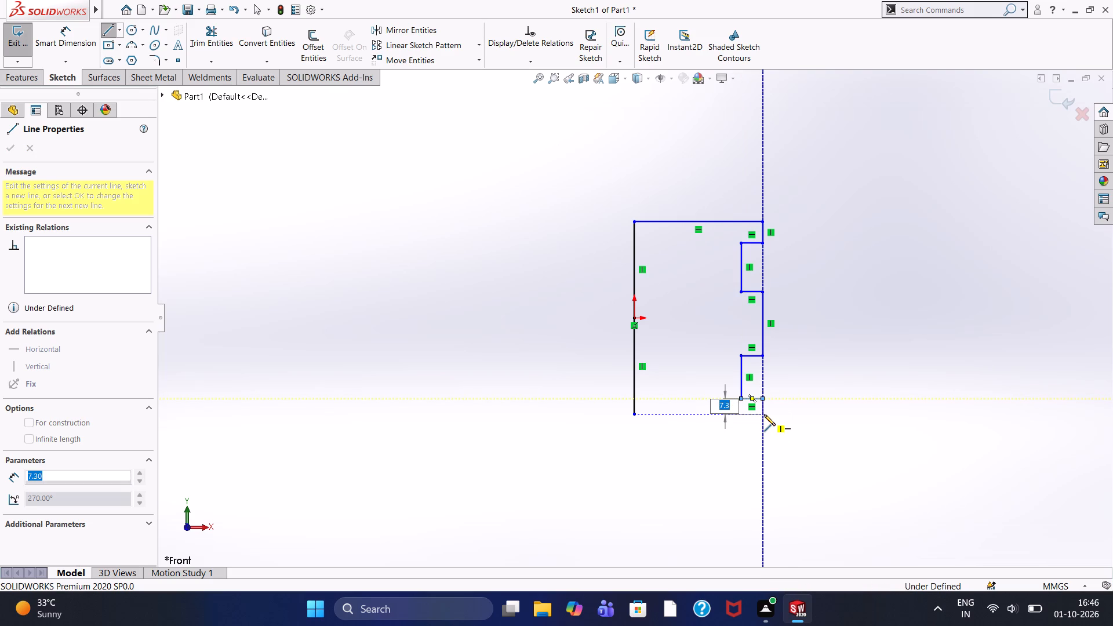
{"action": "right_click", "coordinate": [826, 344]}
{"action": "left_click", "coordinate": [835, 352]}
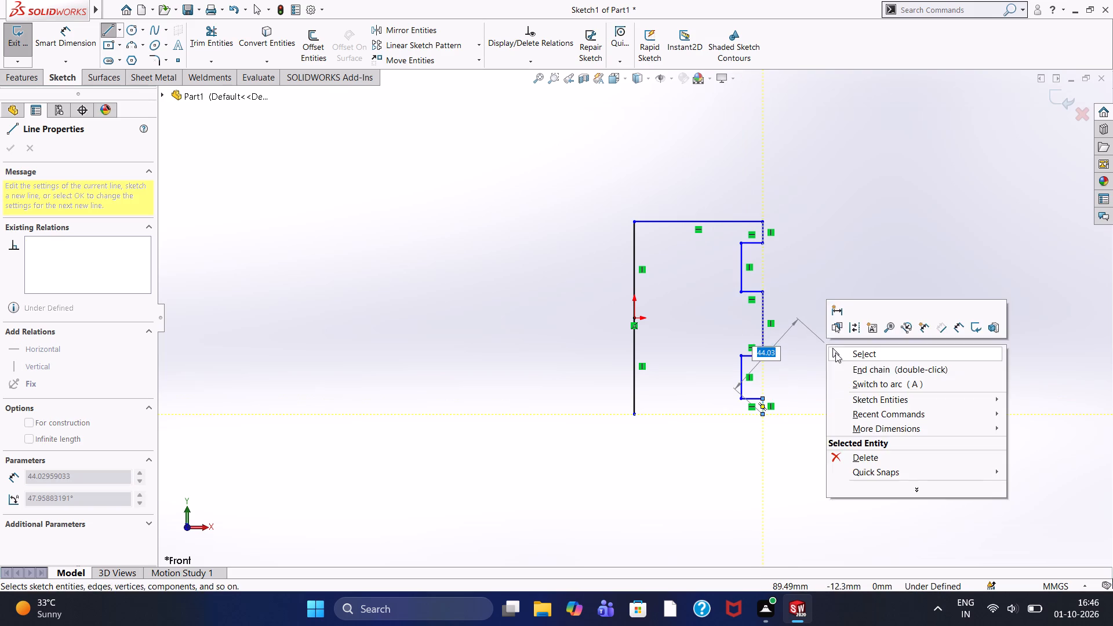
Dimension the overall height between the upper and lower endpoints of the long vertical side.
{"action": "left_click", "coordinate": [75, 43]}
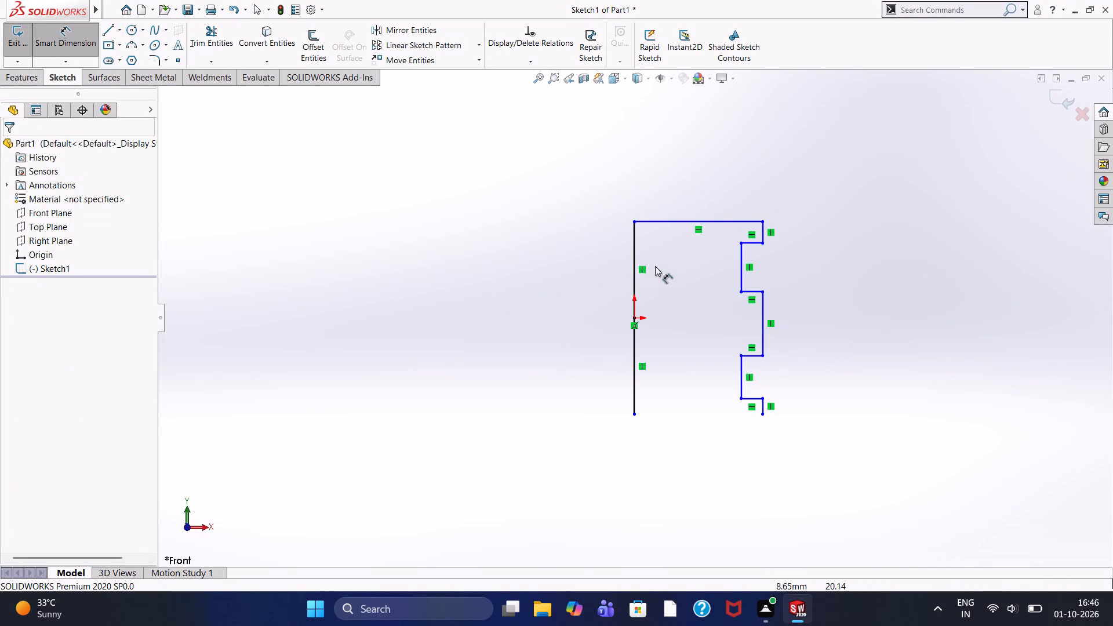
{"action": "left_click", "coordinate": [635, 223]}
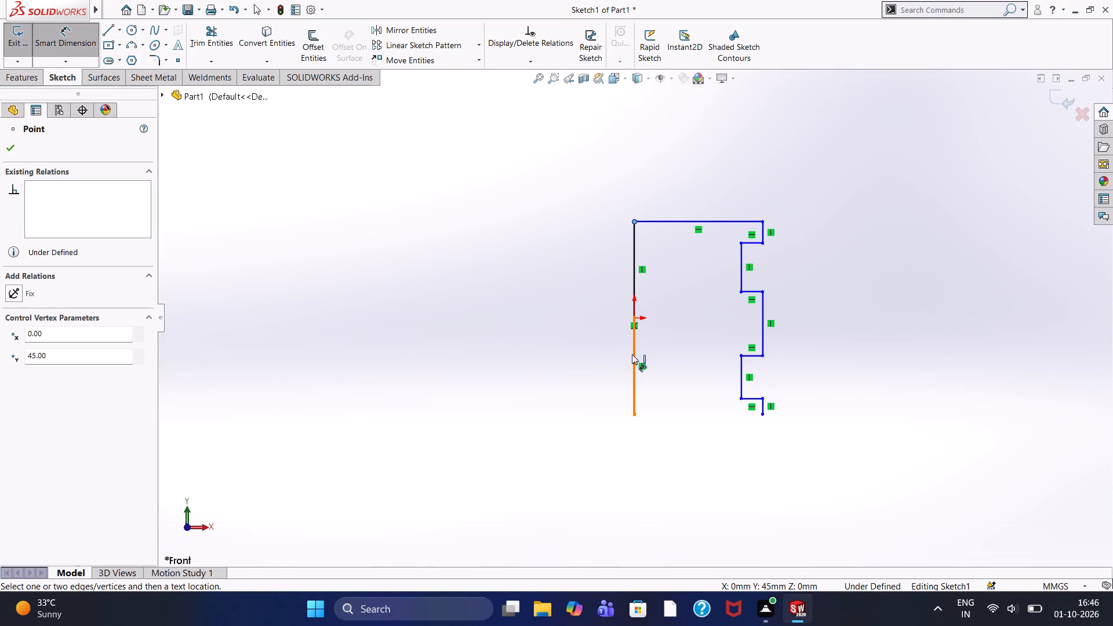
{"action": "left_click", "coordinate": [635, 412]}
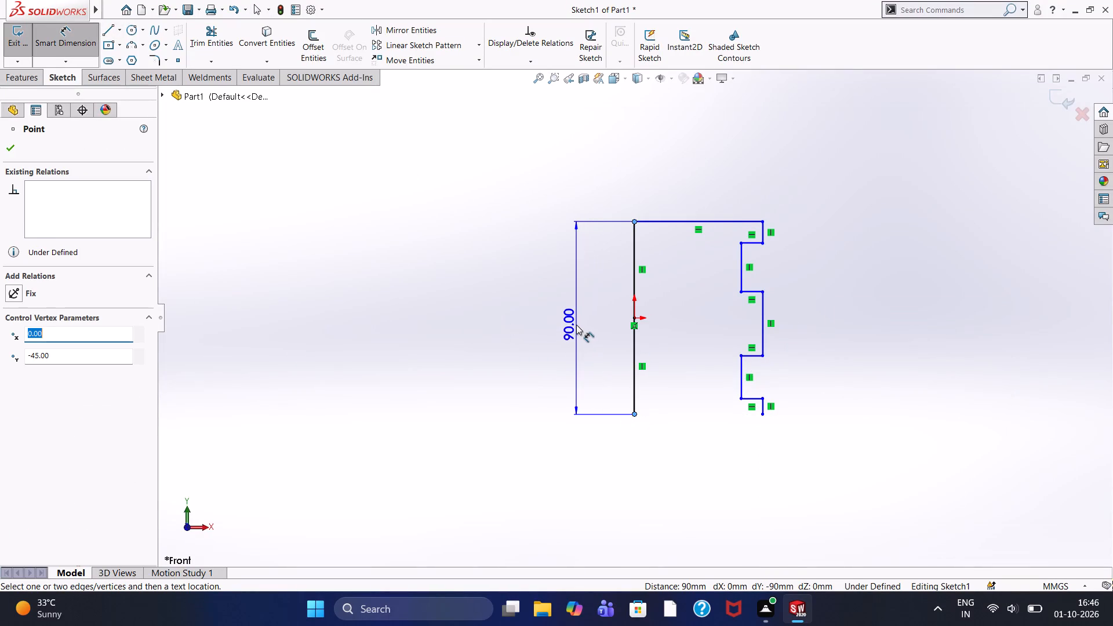
{"action": "left_click", "coordinate": [576, 325]}
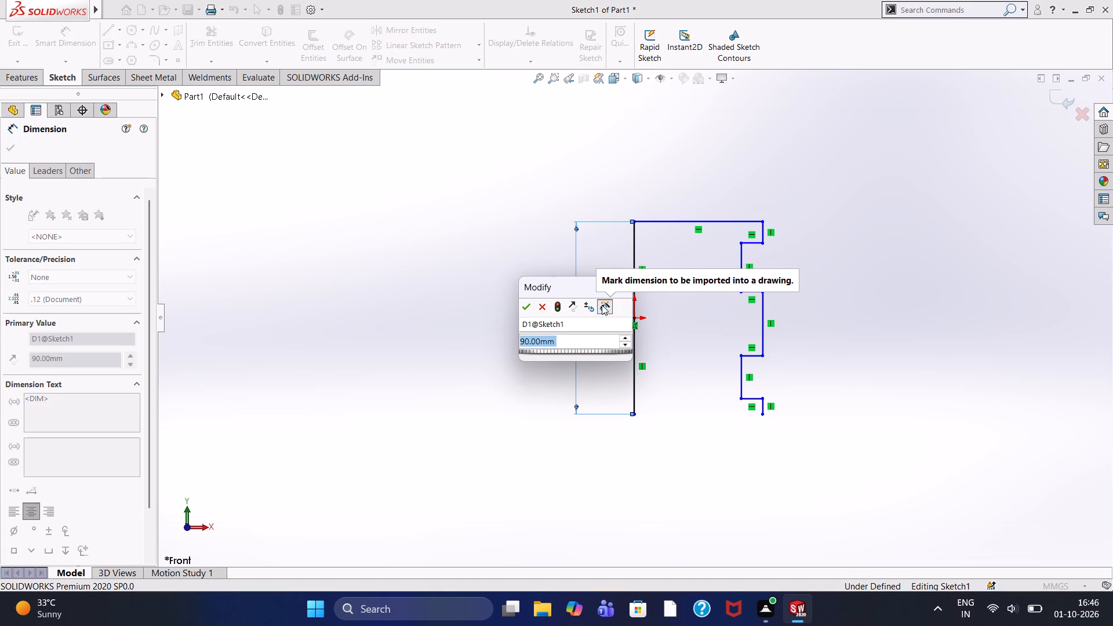
{"action": "left_click", "coordinate": [525, 307]}
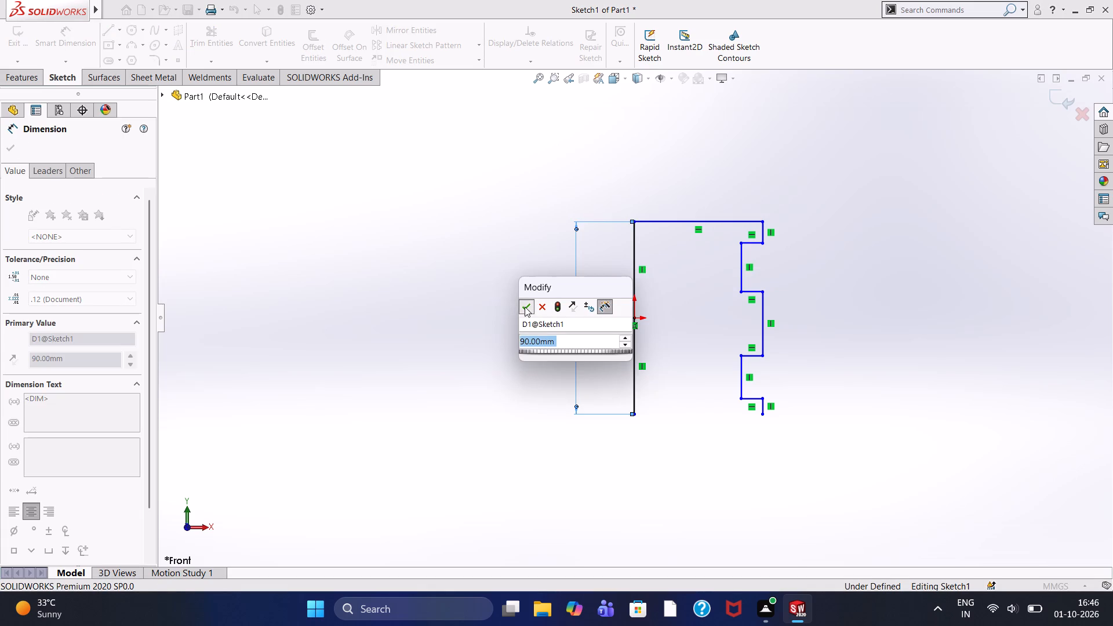
Dimension the outer edge segment between the notches, and dimension the upper notch's height as 20 mm.
{"action": "left_click", "coordinate": [762, 333]}
{"action": "left_click", "coordinate": [833, 314]}
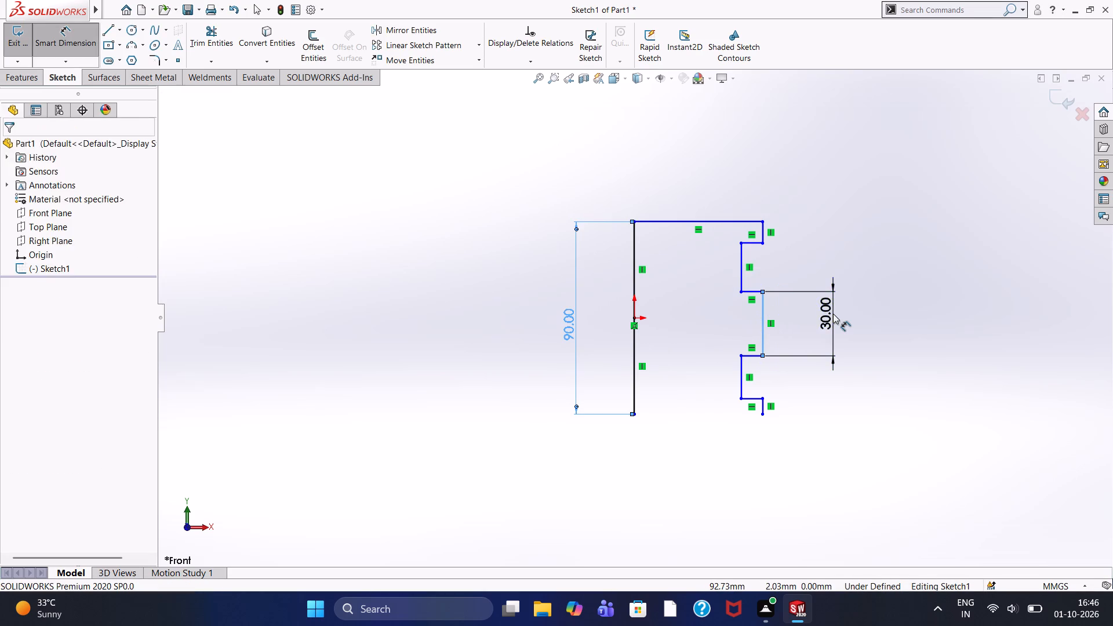
{"action": "left_click", "coordinate": [784, 294]}
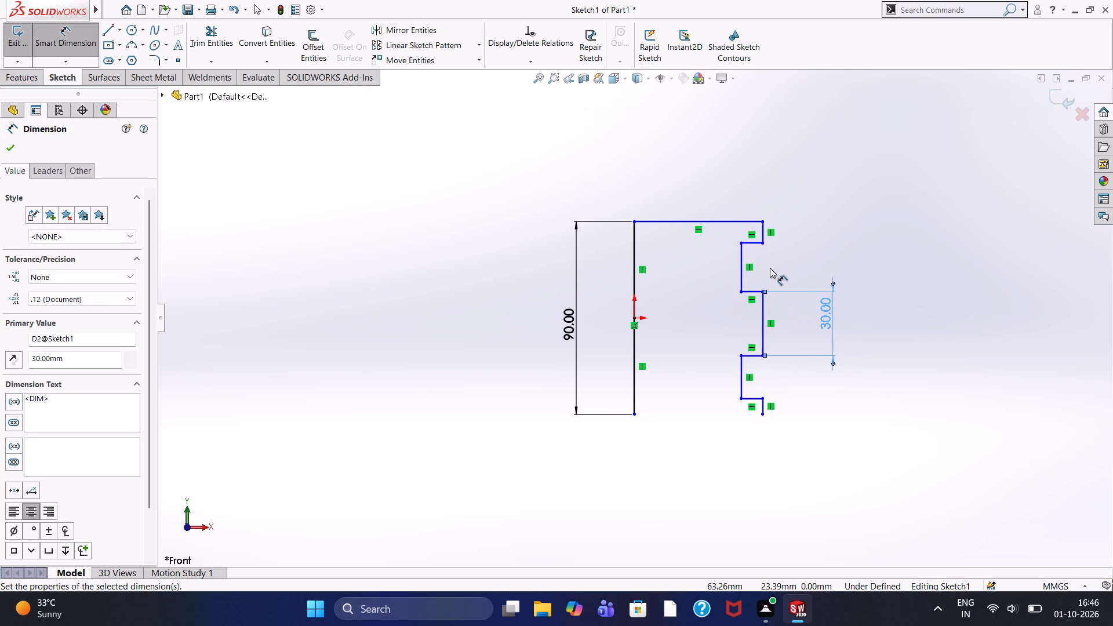
{"action": "left_click", "coordinate": [743, 273]}
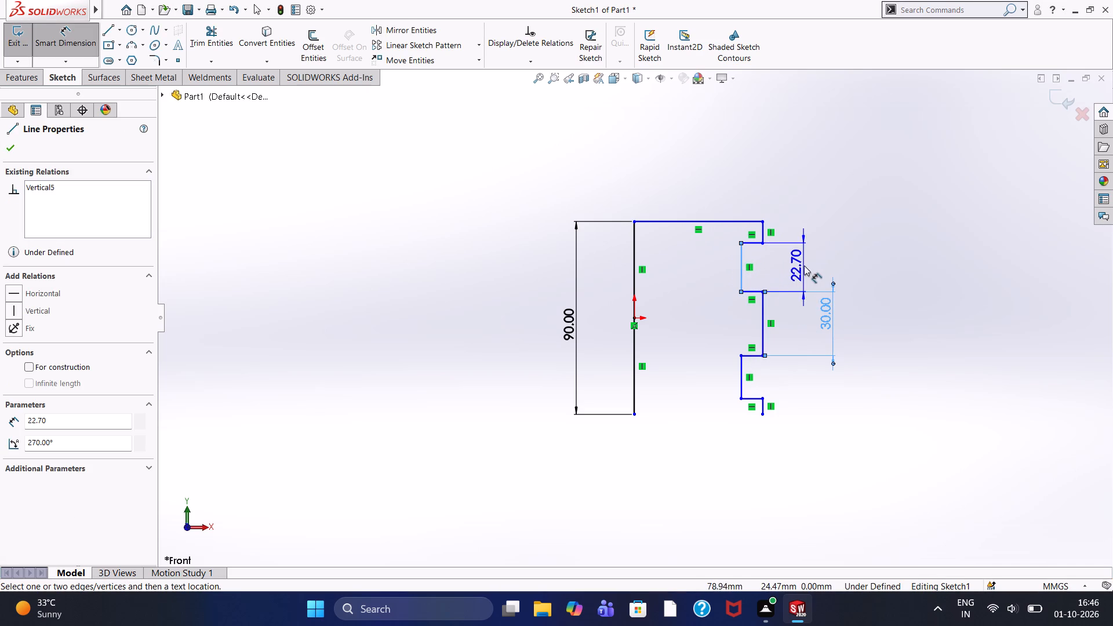
{"action": "left_click", "coordinate": [829, 263]}
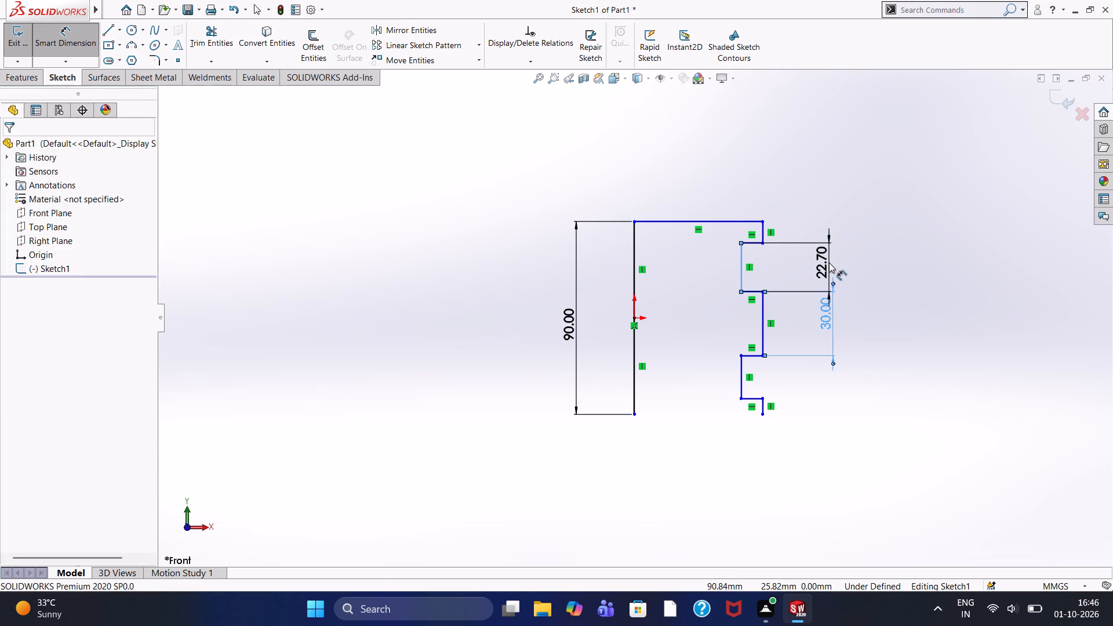
{"action": "type", "text": "20"}
{"action": "key", "text": "Return"}
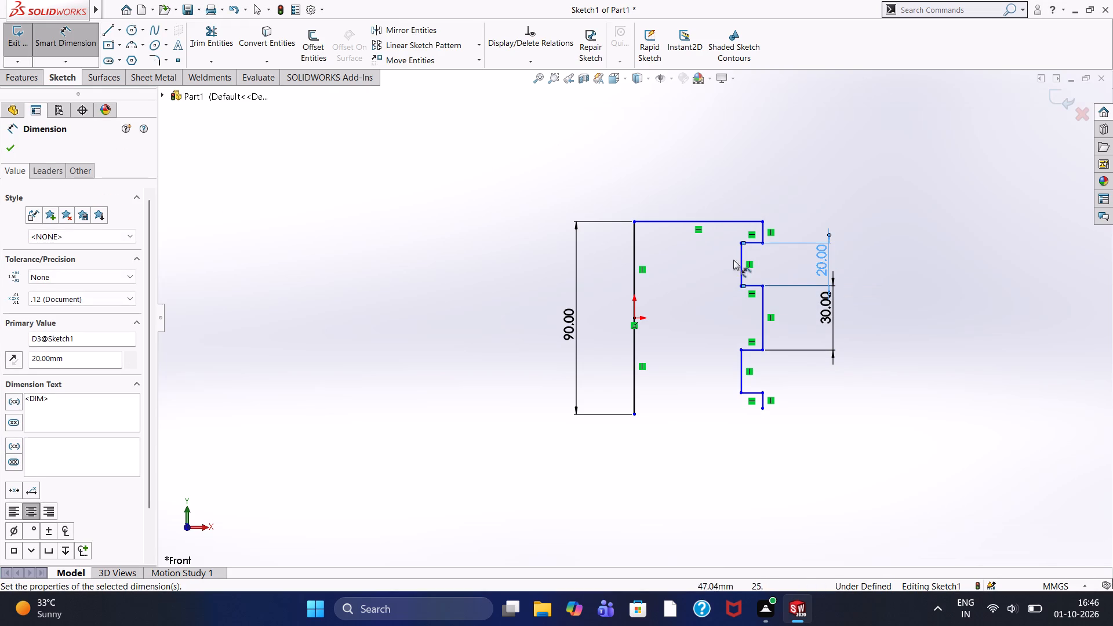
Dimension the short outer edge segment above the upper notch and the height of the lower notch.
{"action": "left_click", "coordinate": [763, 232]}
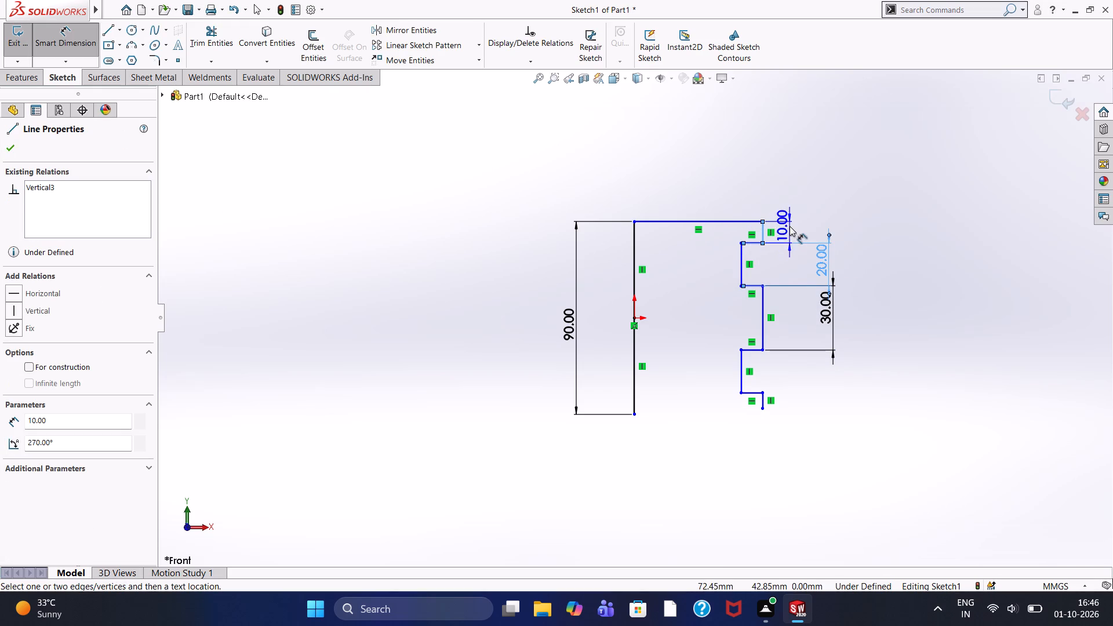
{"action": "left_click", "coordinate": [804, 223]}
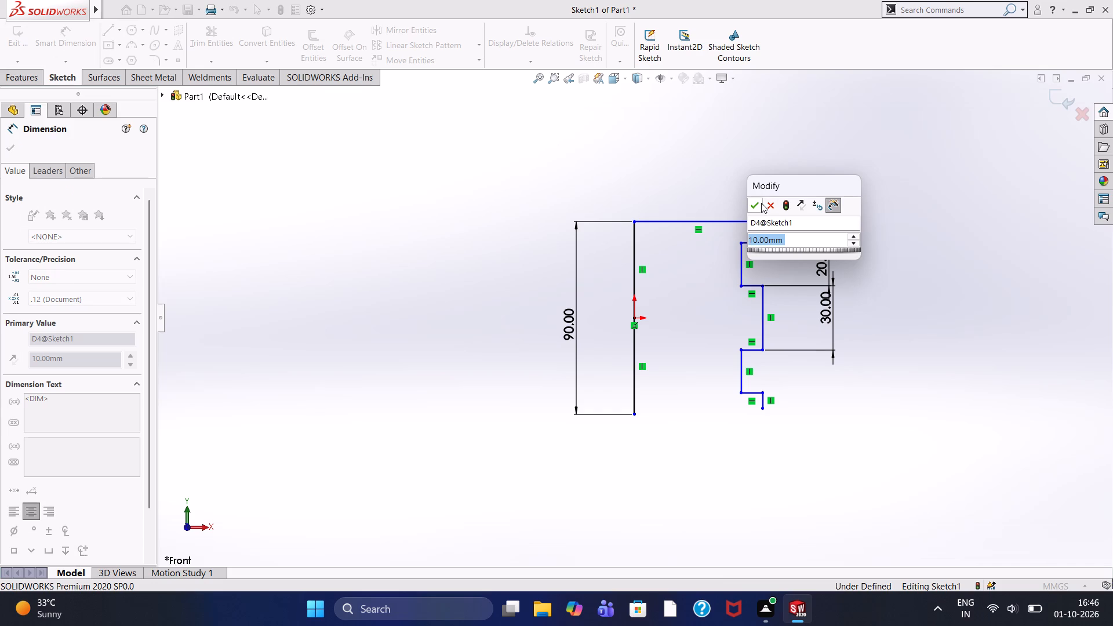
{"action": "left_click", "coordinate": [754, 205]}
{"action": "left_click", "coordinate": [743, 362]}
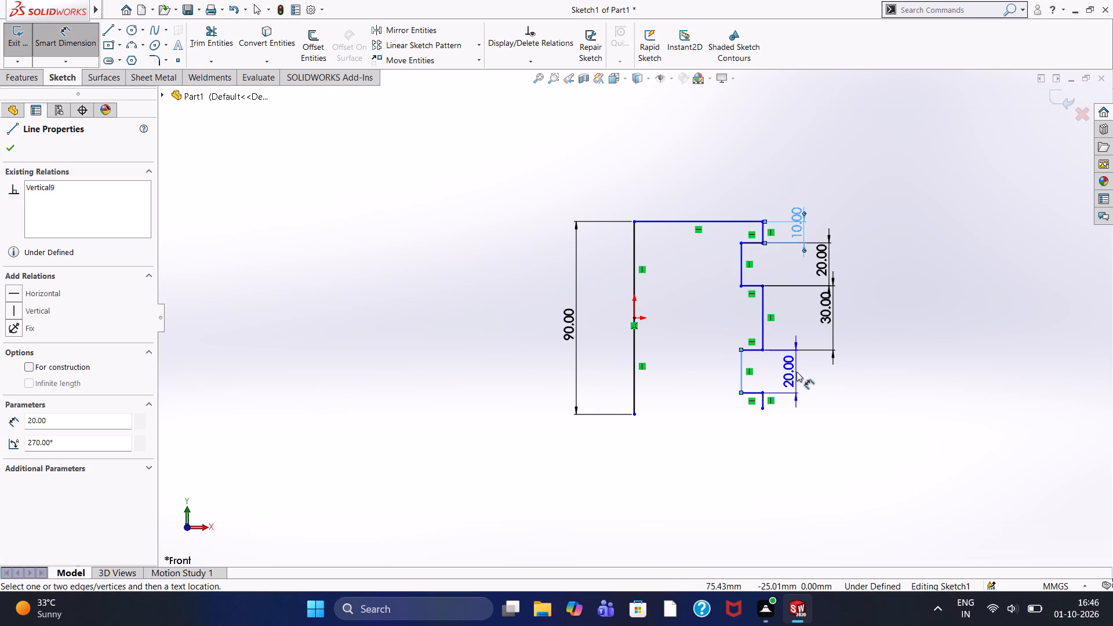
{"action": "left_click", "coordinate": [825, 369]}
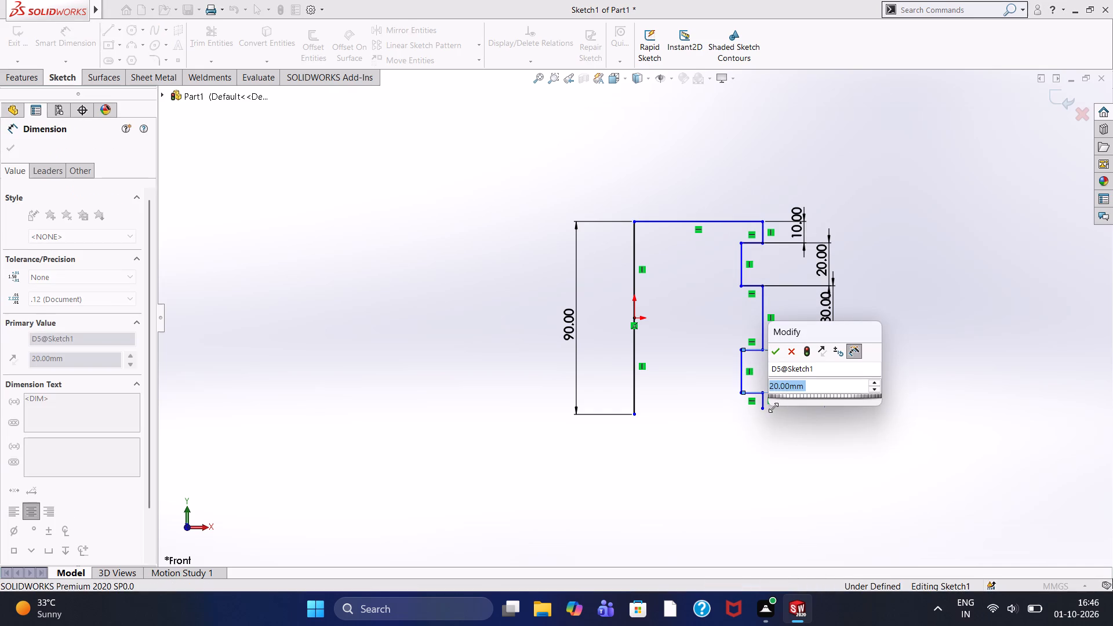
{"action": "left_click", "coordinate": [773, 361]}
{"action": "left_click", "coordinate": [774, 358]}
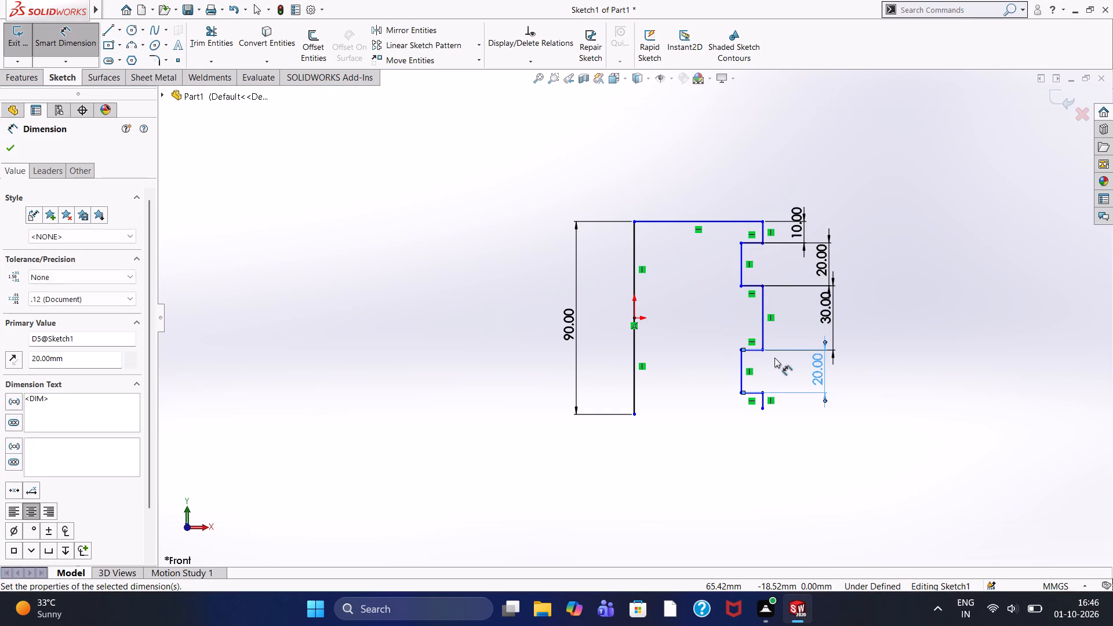
Dimension the short outer edge segment below the lower notch as 10 mm.
{"action": "left_click", "coordinate": [763, 404]}
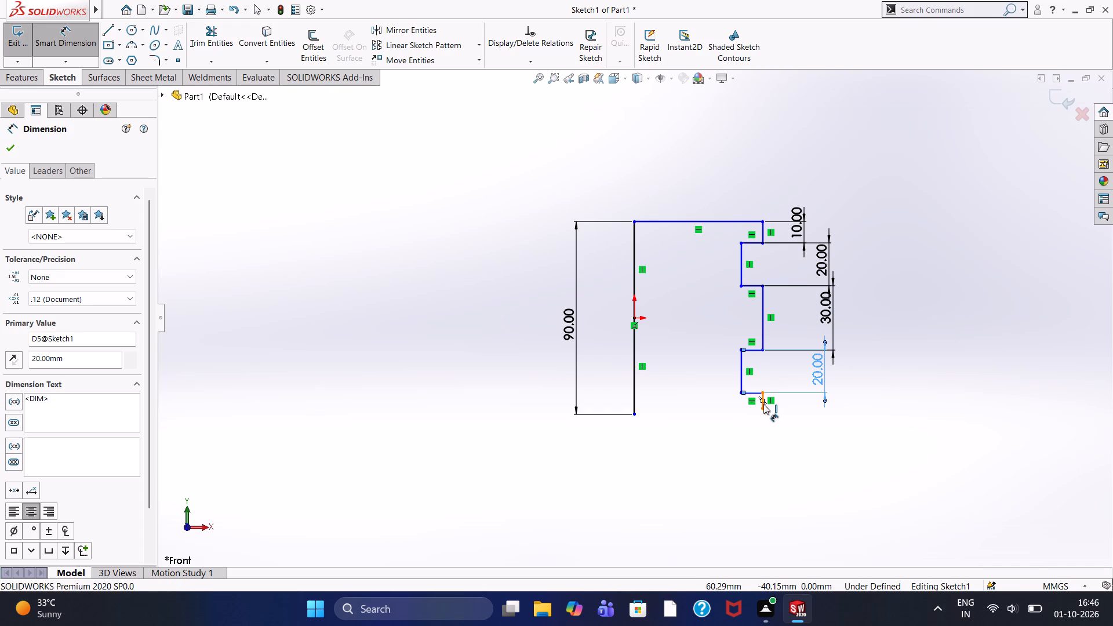
{"action": "left_click", "coordinate": [814, 413]}
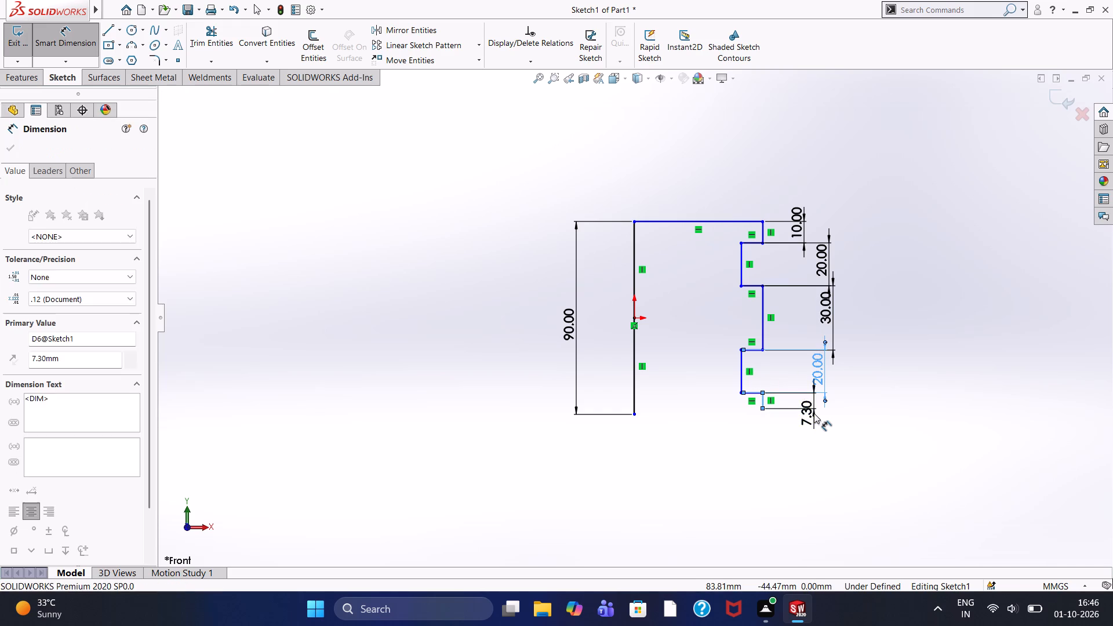
{"action": "type", "text": "10"}
{"action": "key", "text": "Return"}
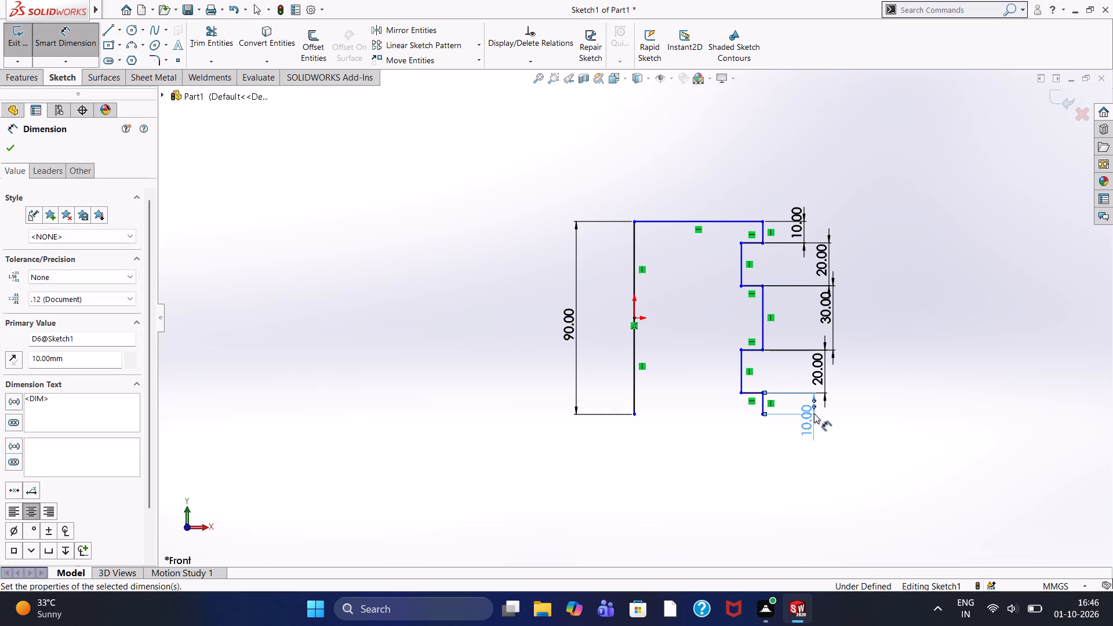
{"action": "left_click", "coordinate": [9, 152]}
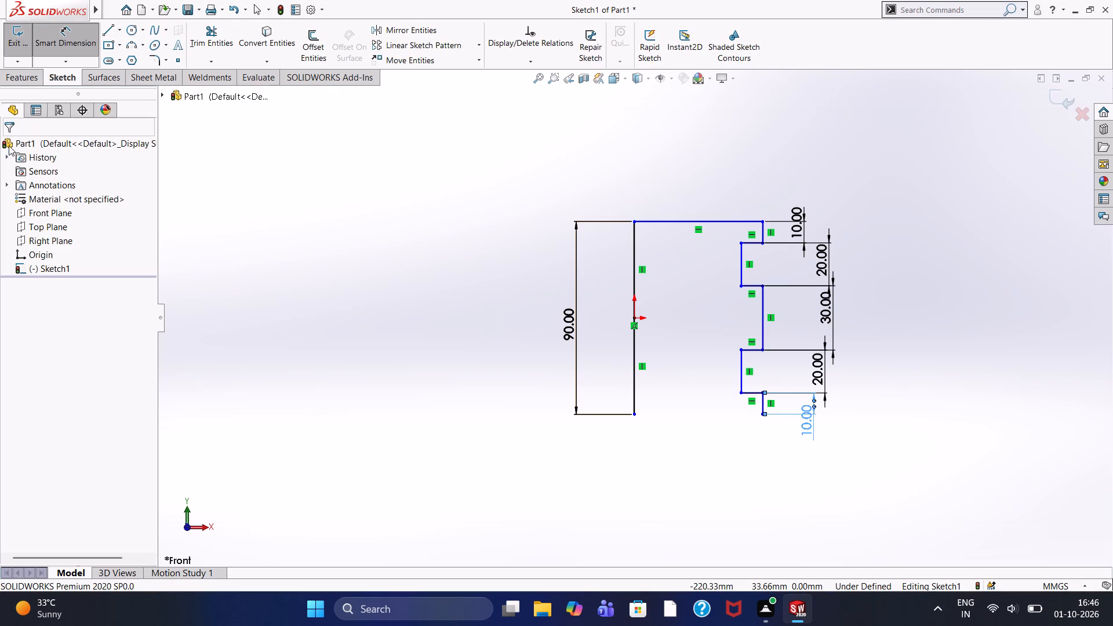
Close the profile with a horizontal bottom edge between the two lower endpoints and end the line chain.
{"action": "left_click", "coordinate": [106, 35]}
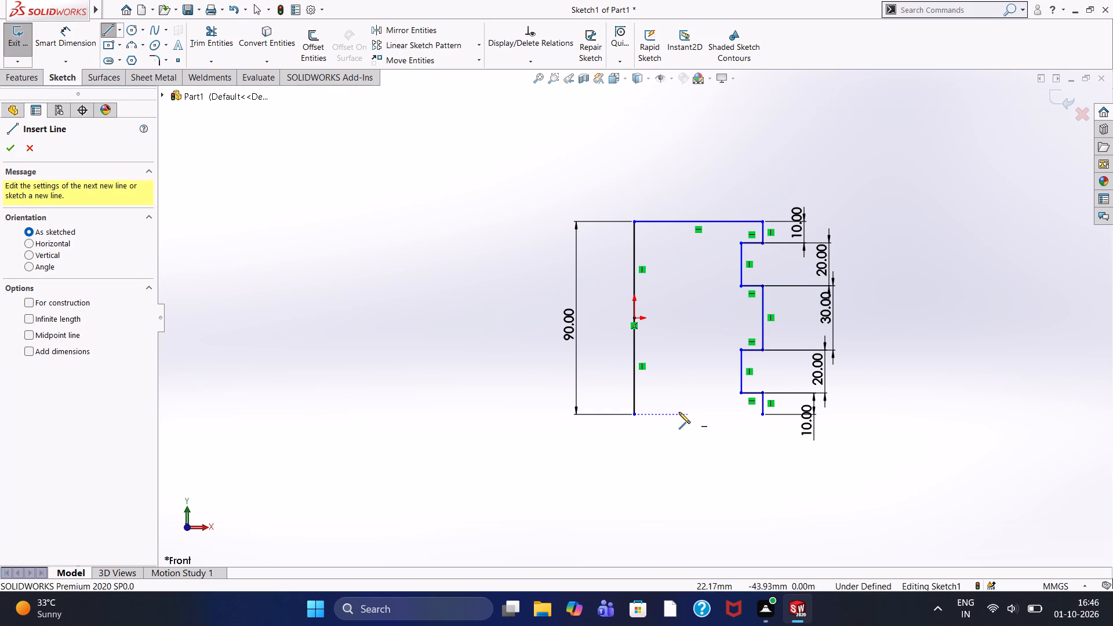
{"action": "left_click", "coordinate": [634, 414]}
{"action": "left_click", "coordinate": [761, 414]}
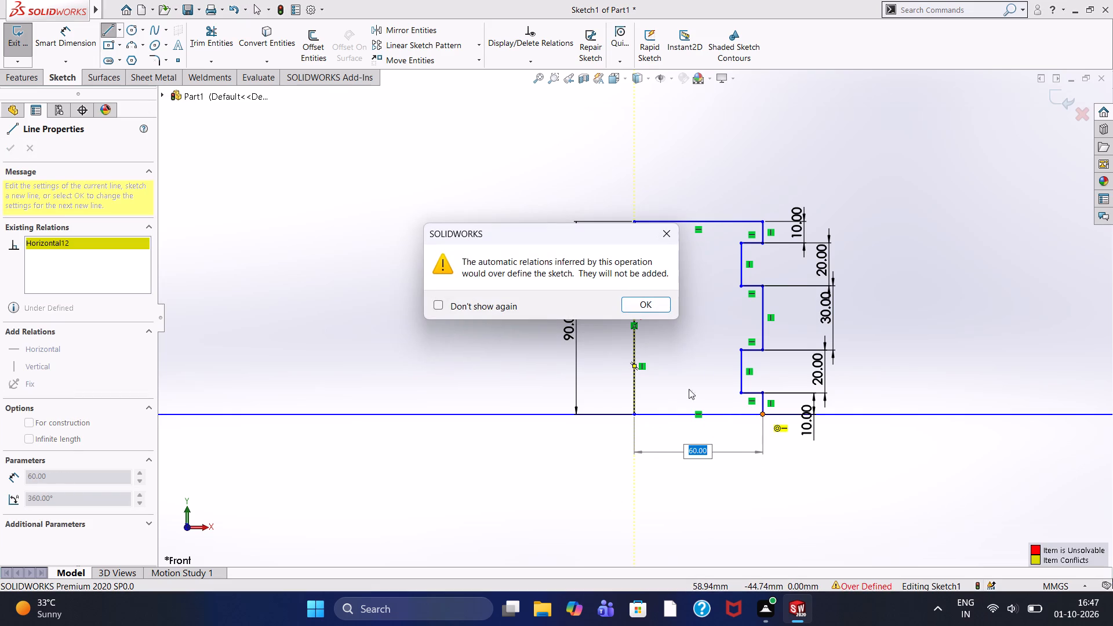
{"action": "left_click", "coordinate": [672, 238]}
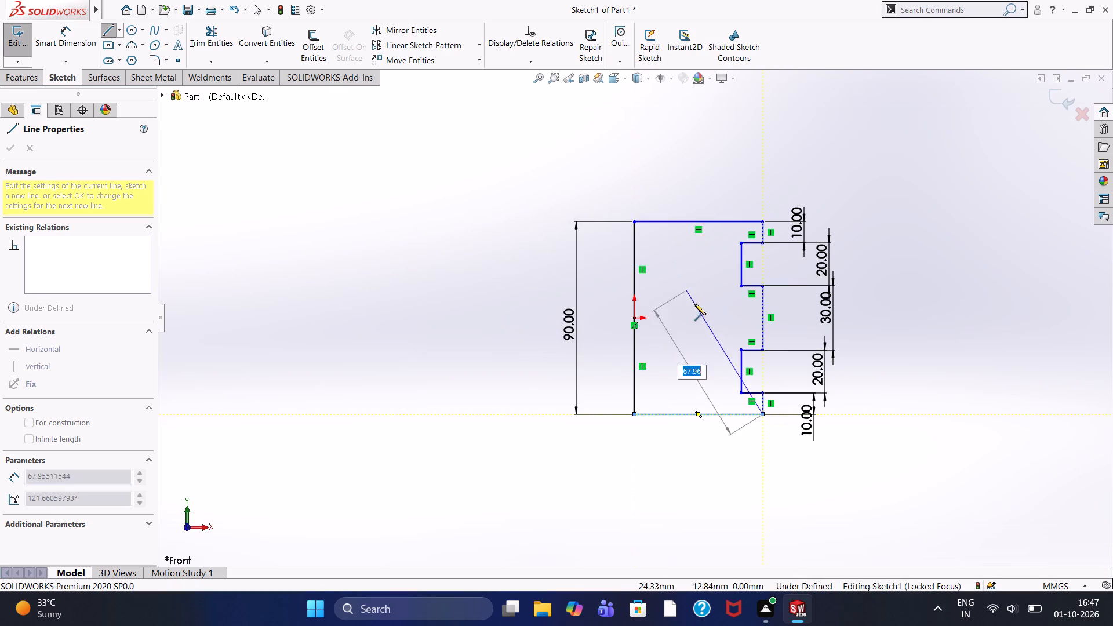
{"action": "right_click", "coordinate": [899, 294]}
{"action": "left_click", "coordinate": [908, 305]}
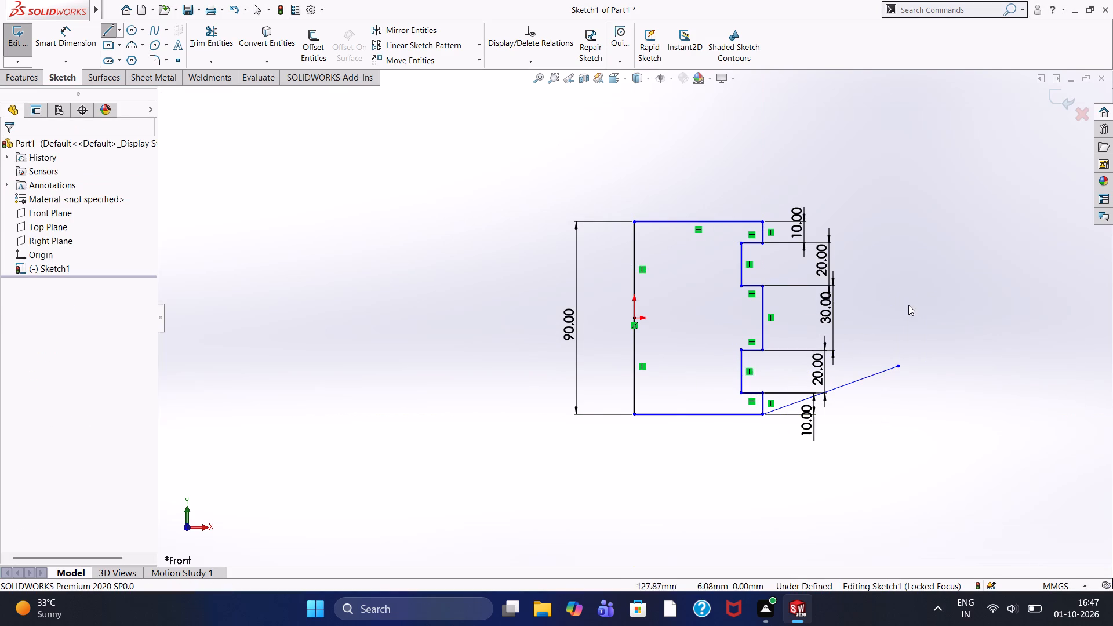
Delete the five vertical dimensions beside the notched side, keeping the overall height dimension.
{"action": "left_click_drag", "start_coordinate": [780, 187], "coordinate": [799, 248]}
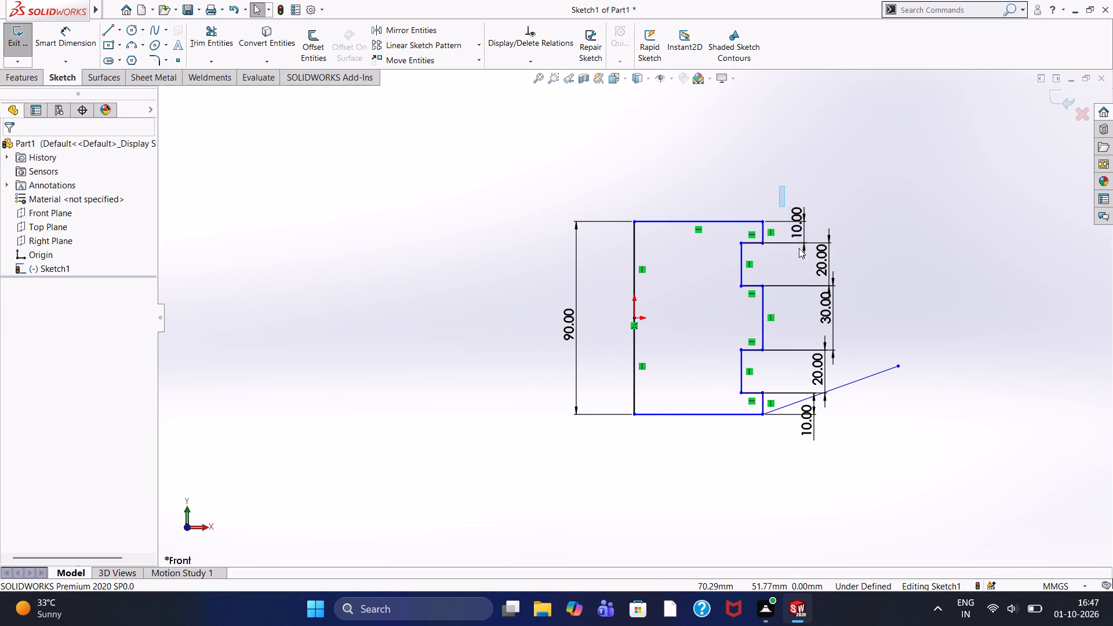
{"action": "left_click_drag", "start_coordinate": [799, 248], "coordinate": [854, 449]}
{"action": "right_click", "coordinate": [876, 356]}
{"action": "right_click", "coordinate": [876, 356]}
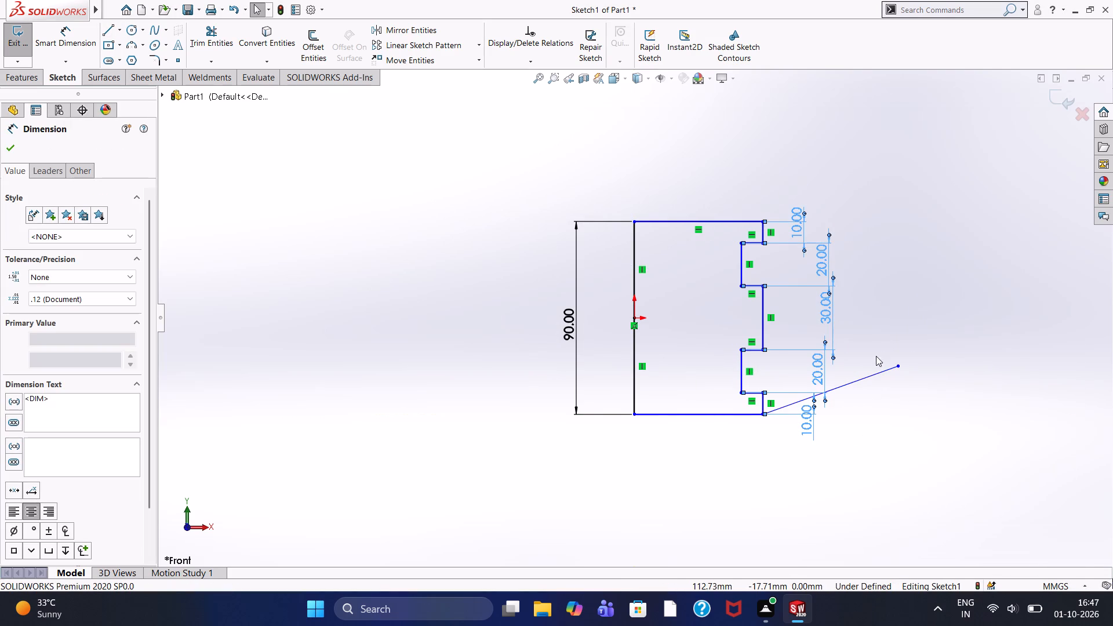
{"action": "left_click", "coordinate": [894, 472]}
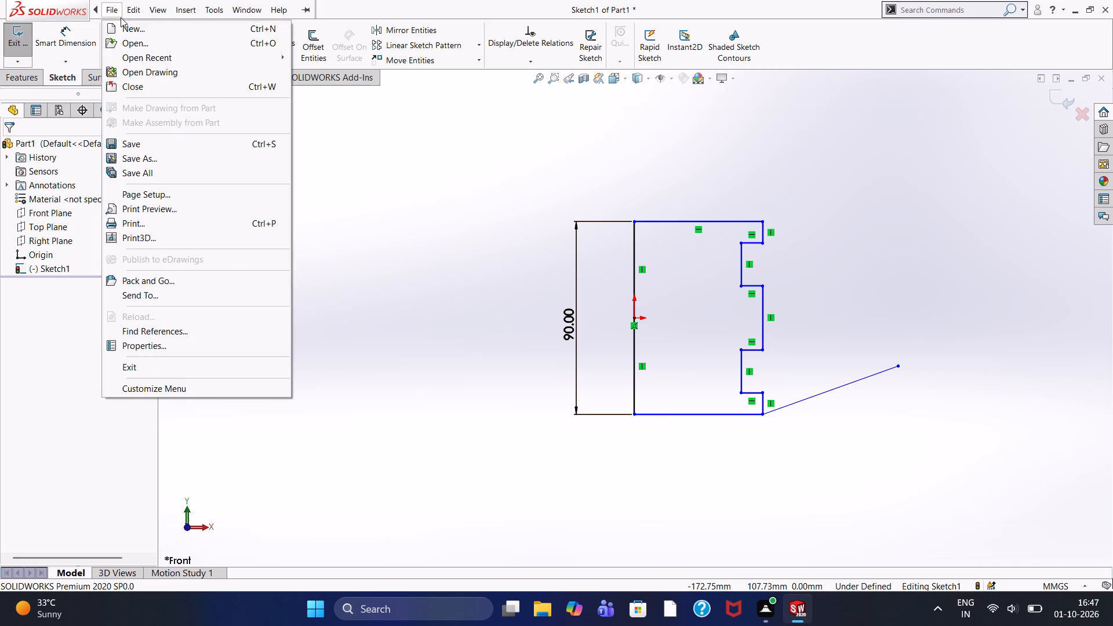
{"action": "left_click", "coordinate": [353, 180]}
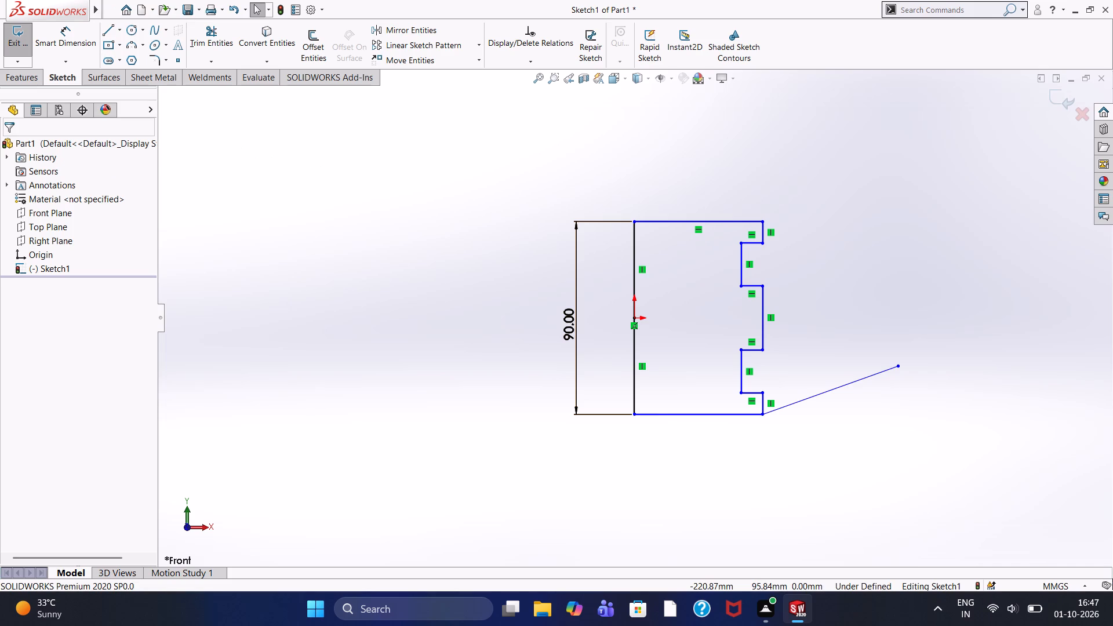
Draw a vertical centerline from the midpoint of the profile's top edge to the midpoint of its bottom edge.
{"action": "left_click", "coordinate": [116, 31]}
{"action": "left_click", "coordinate": [128, 56]}
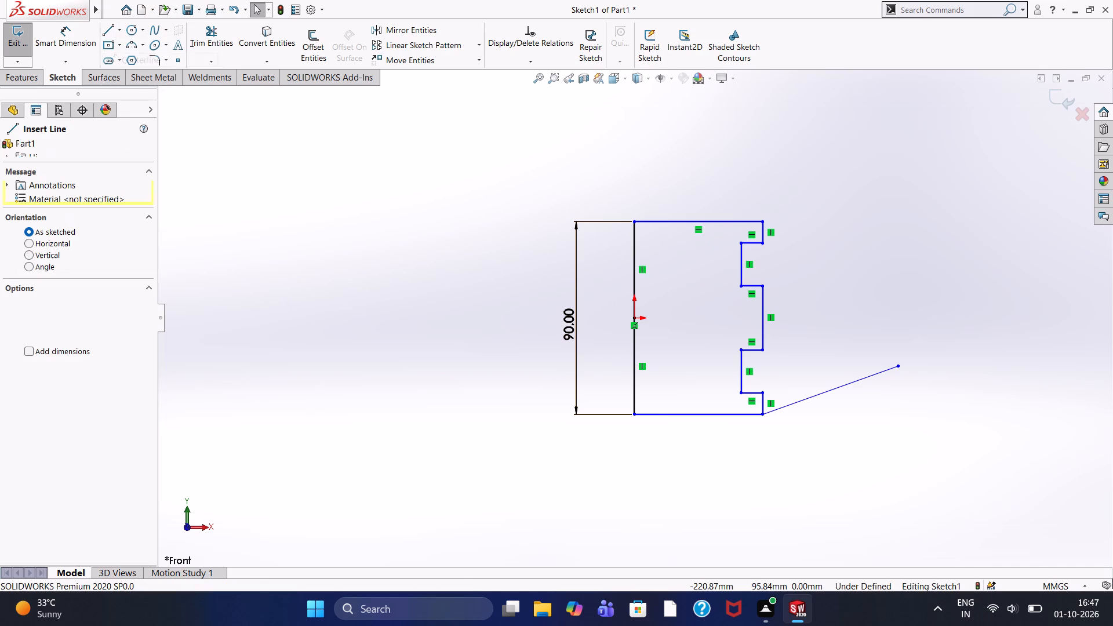
{"action": "left_click", "coordinate": [697, 221]}
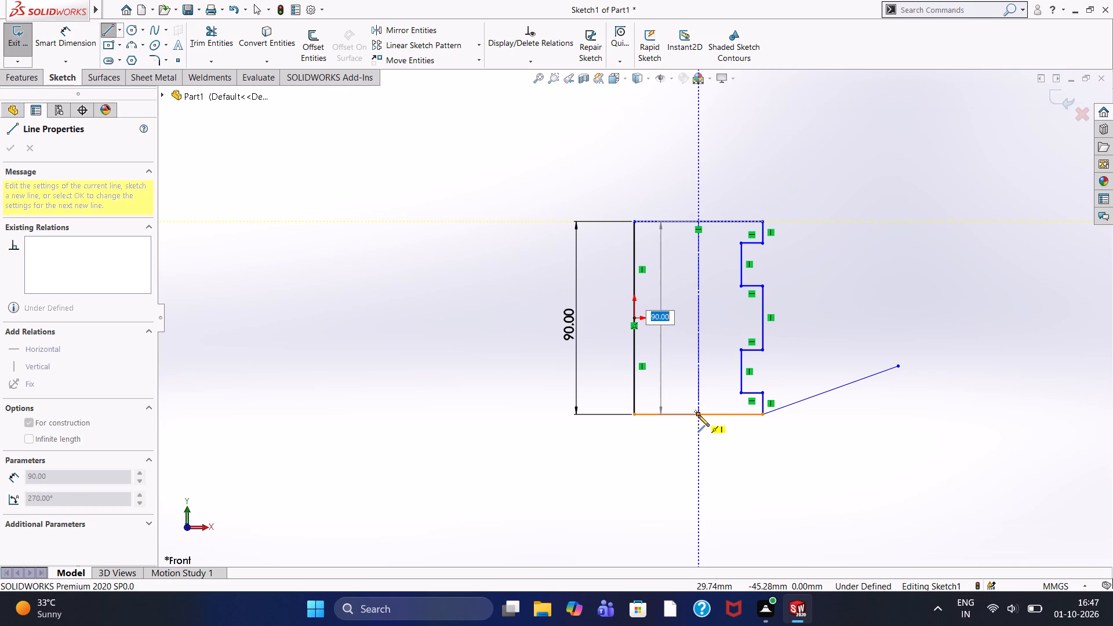
{"action": "left_click", "coordinate": [698, 415]}
{"action": "right_click", "coordinate": [438, 454]}
{"action": "left_click", "coordinate": [461, 459]}
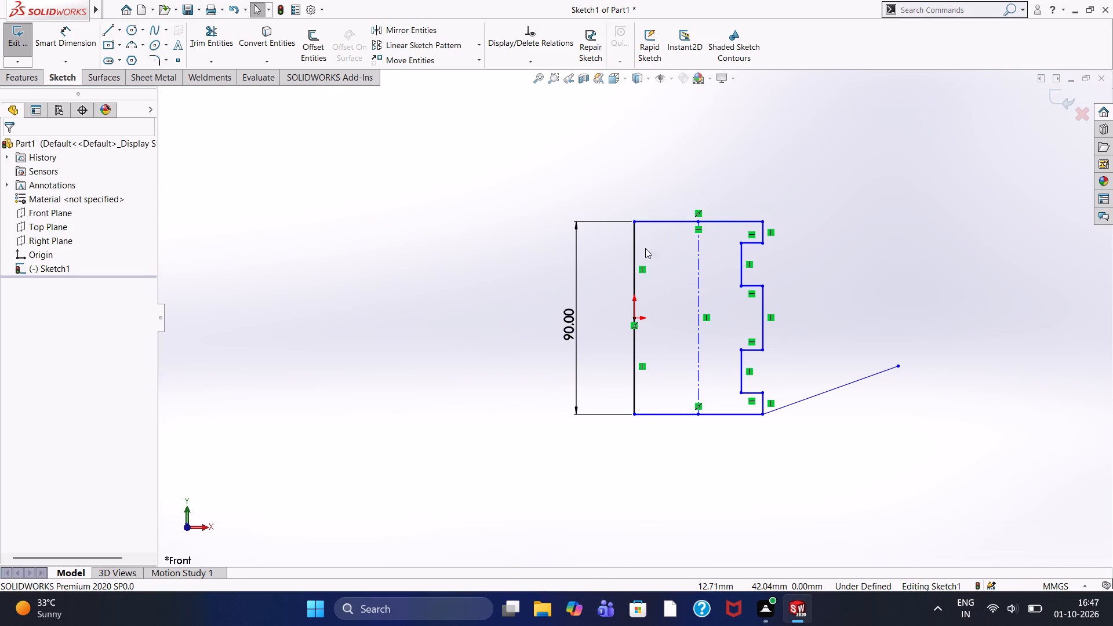
Trim away the unnotched half of the profile up to the centerline, plus the stray slanted line at the lower corner.
{"action": "left_click", "coordinate": [201, 35]}
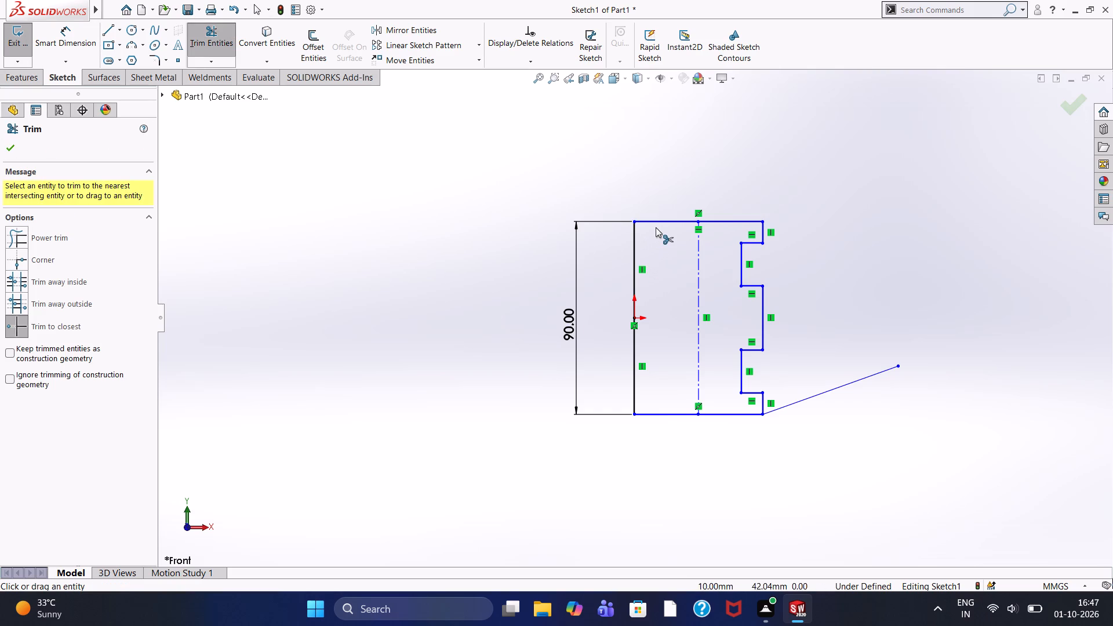
{"action": "left_click", "coordinate": [659, 222]}
{"action": "left_click", "coordinate": [601, 312]}
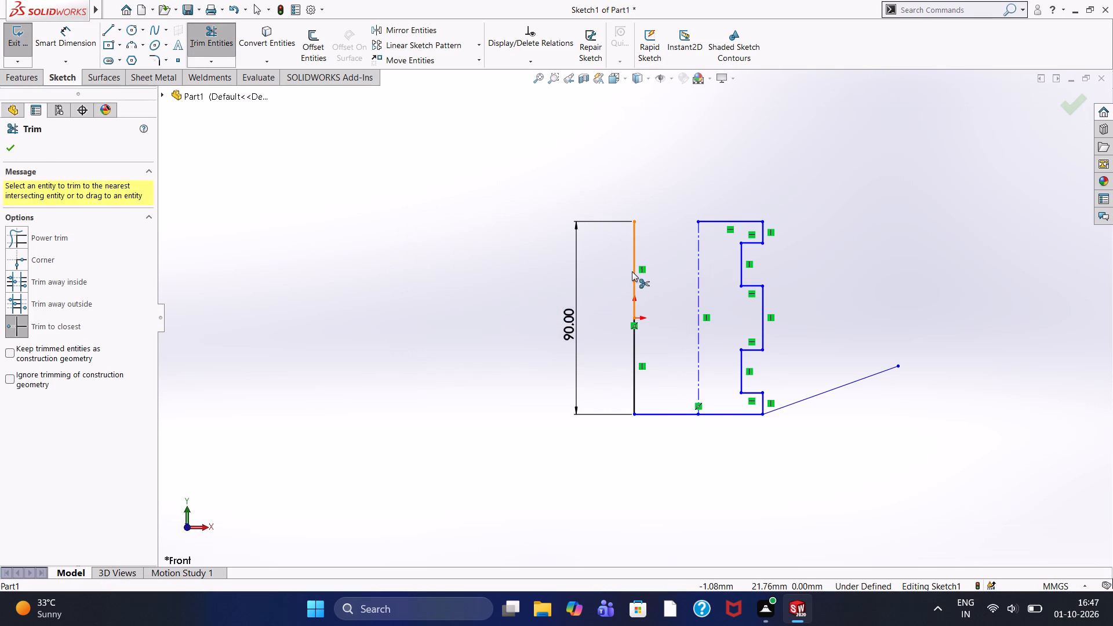
{"action": "left_click", "coordinate": [632, 271]}
{"action": "left_click", "coordinate": [631, 367]}
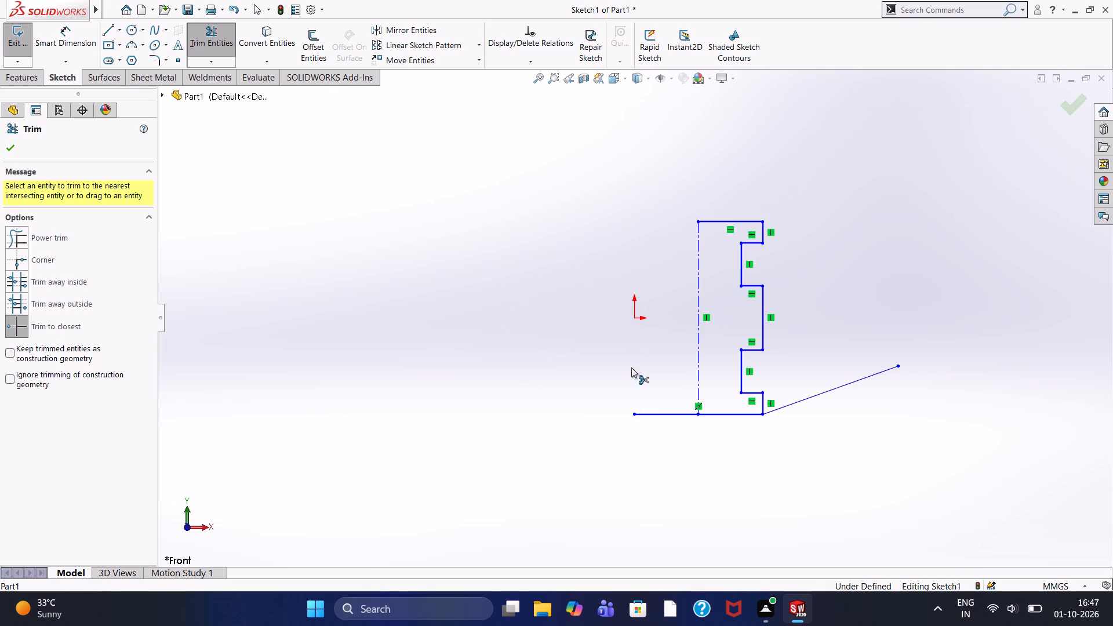
{"action": "left_click", "coordinate": [659, 412]}
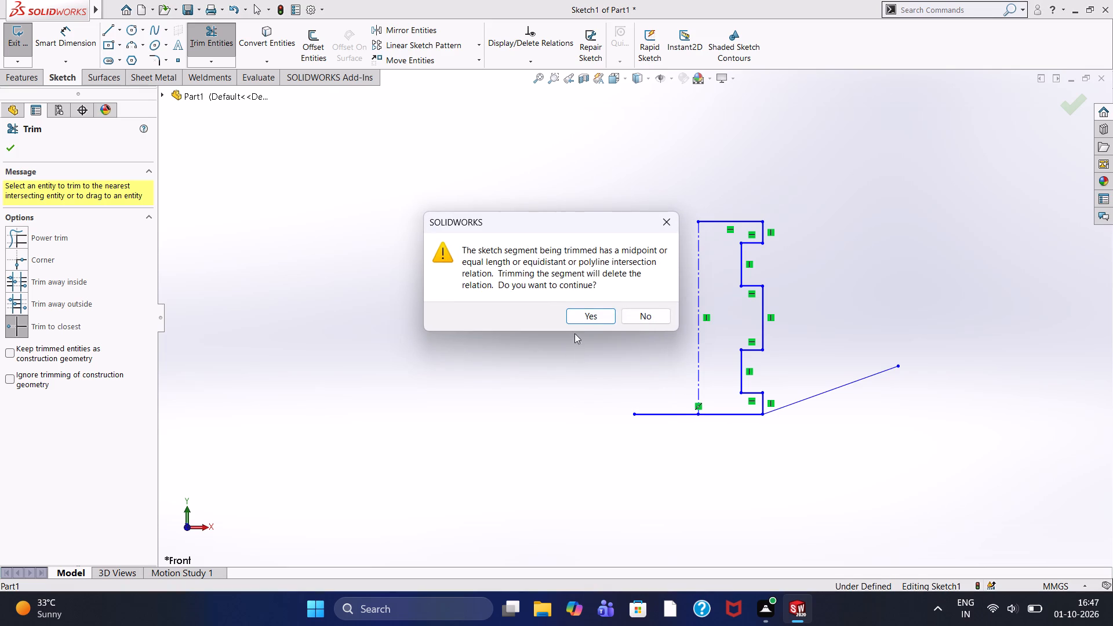
{"action": "left_click", "coordinate": [591, 312]}
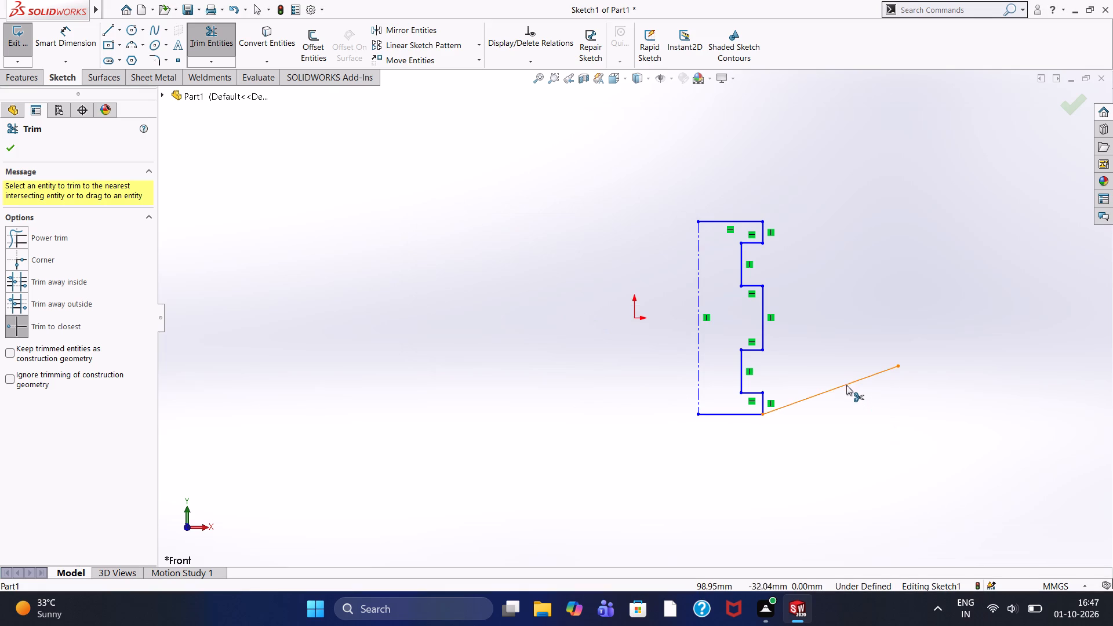
{"action": "left_click", "coordinate": [846, 383]}
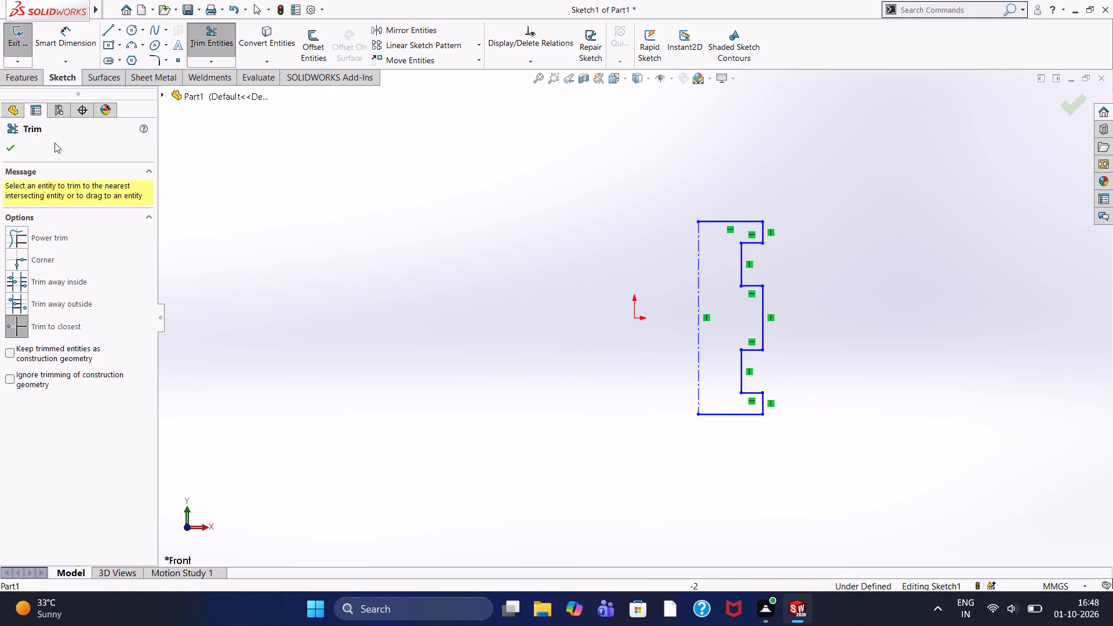
{"action": "left_click", "coordinate": [10, 141]}
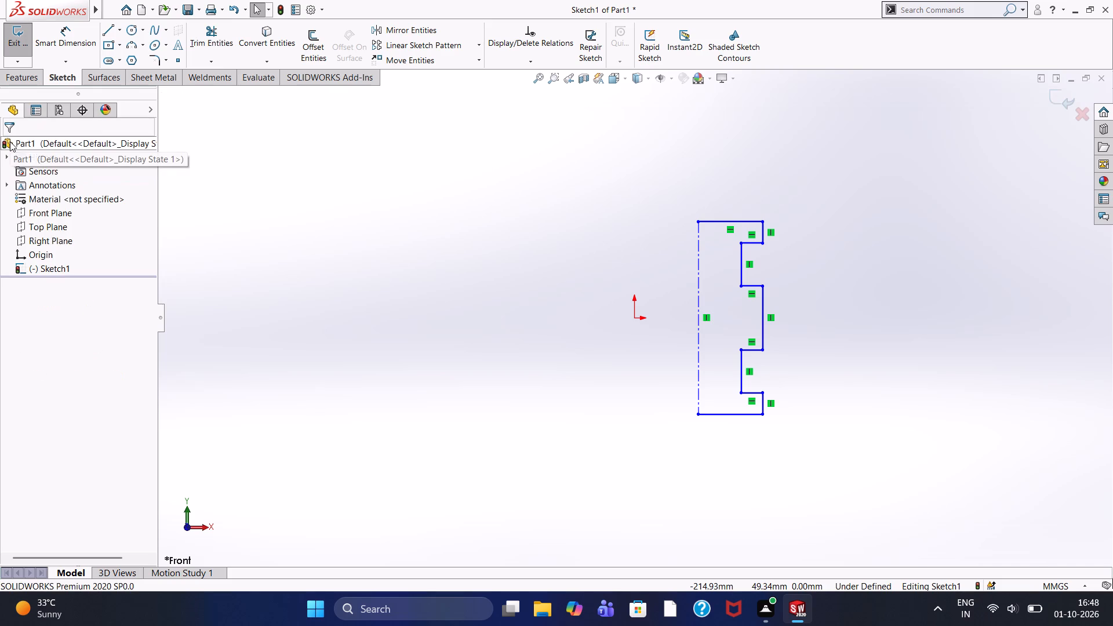
Mirror all the lines of the notched half about the vertical centerline, keeping the originals.
{"action": "left_click", "coordinate": [383, 27]}
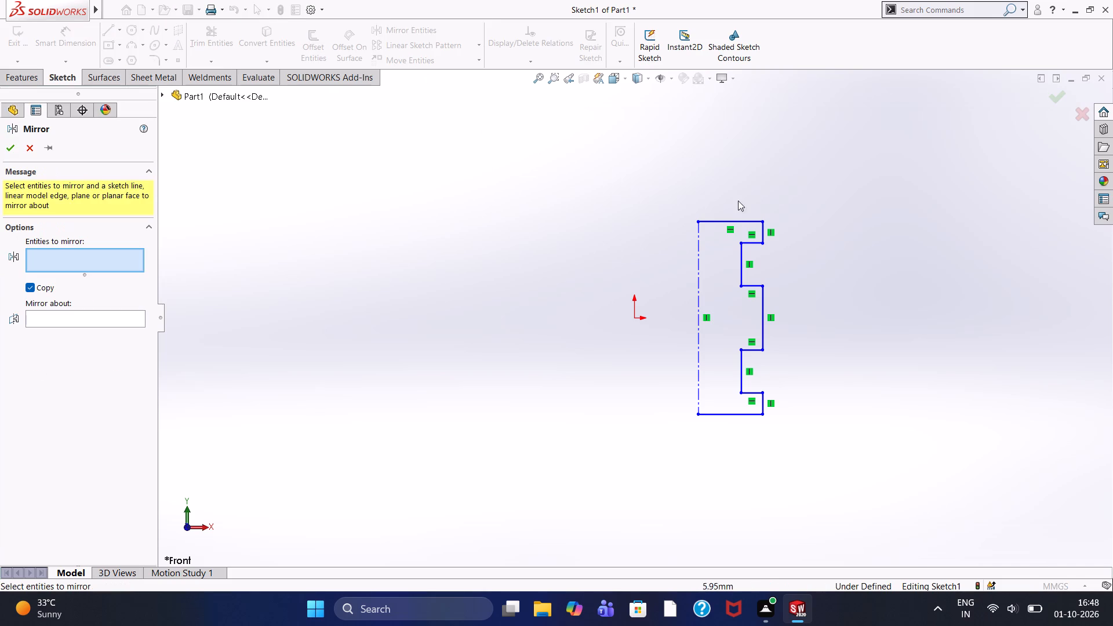
{"action": "left_click_drag", "start_coordinate": [737, 189], "coordinate": [770, 441]}
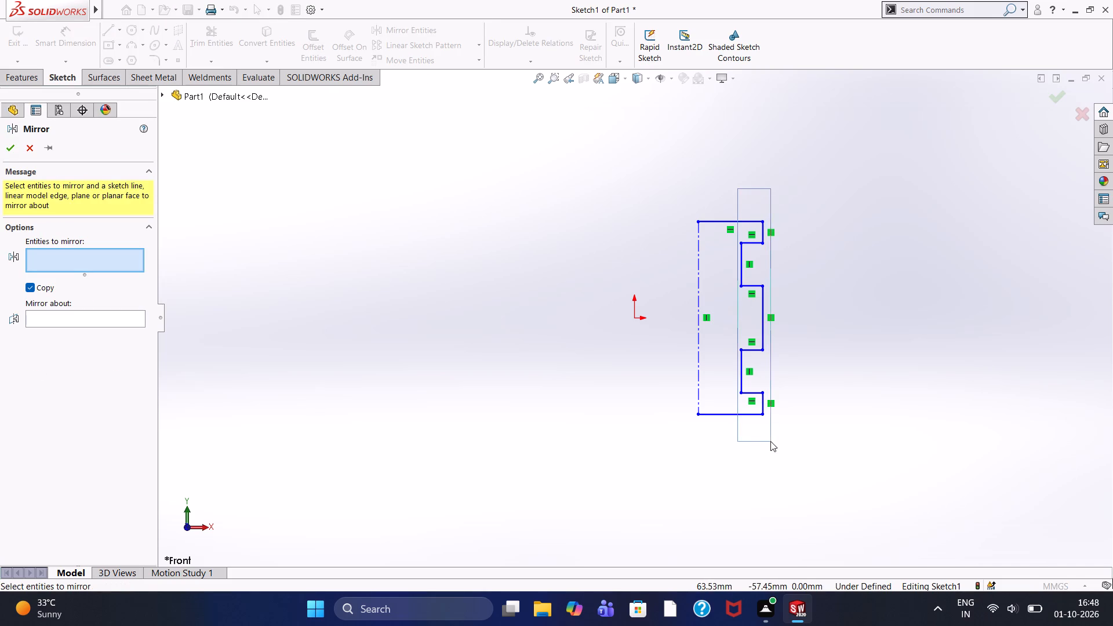
{"action": "left_click_drag", "start_coordinate": [770, 441], "coordinate": [772, 441]}
{"action": "left_click", "coordinate": [736, 414]}
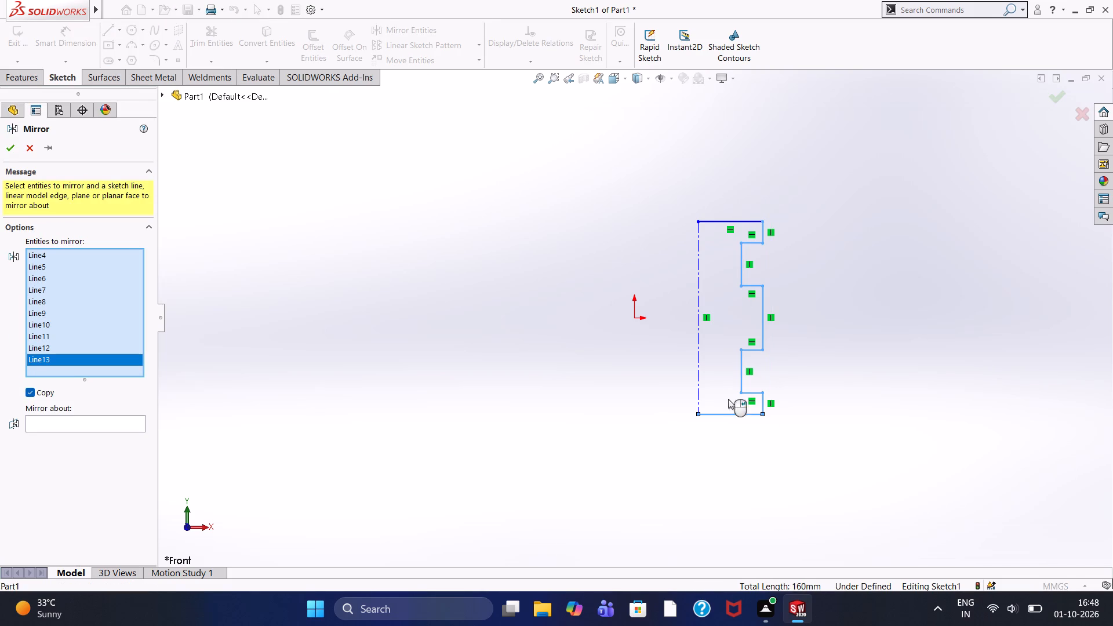
{"action": "left_click", "coordinate": [718, 219]}
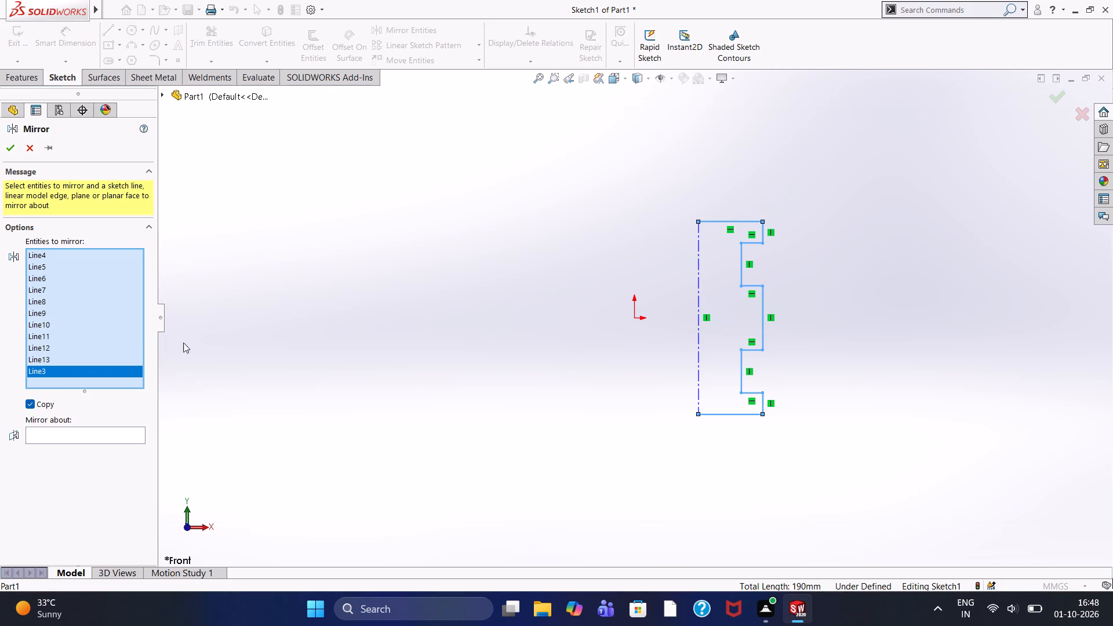
{"action": "left_click", "coordinate": [121, 439]}
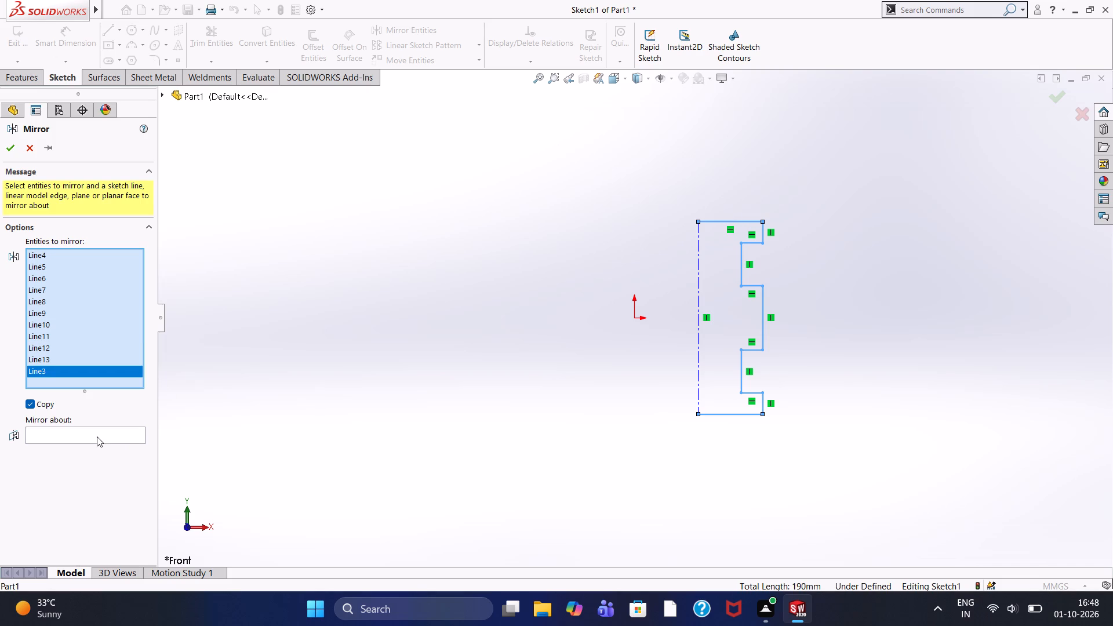
{"action": "left_click", "coordinate": [97, 436]}
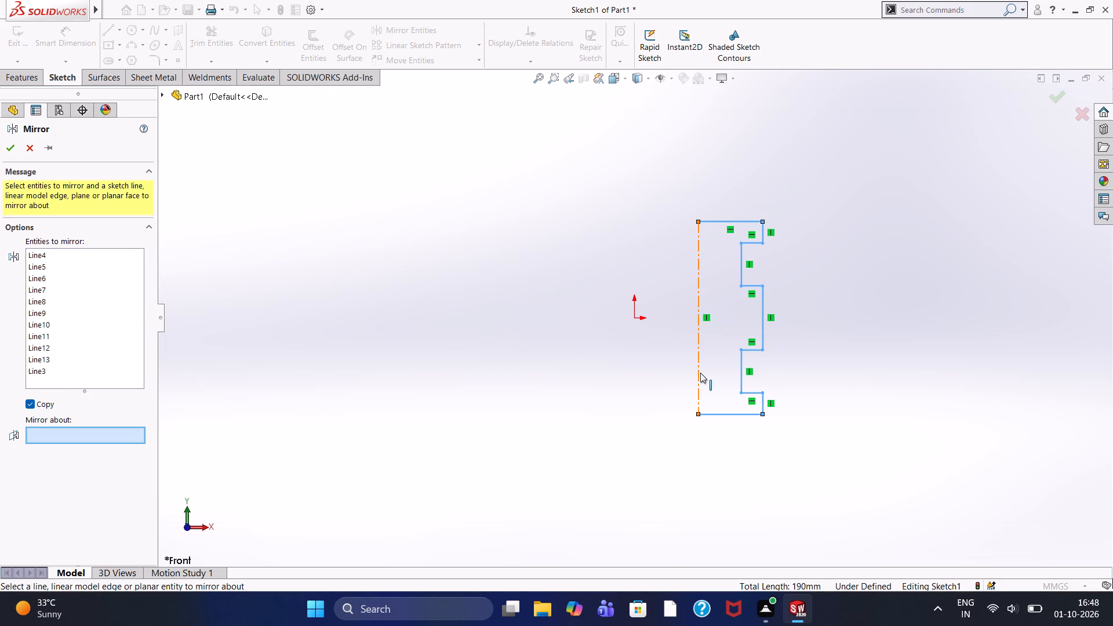
{"action": "left_click", "coordinate": [699, 375]}
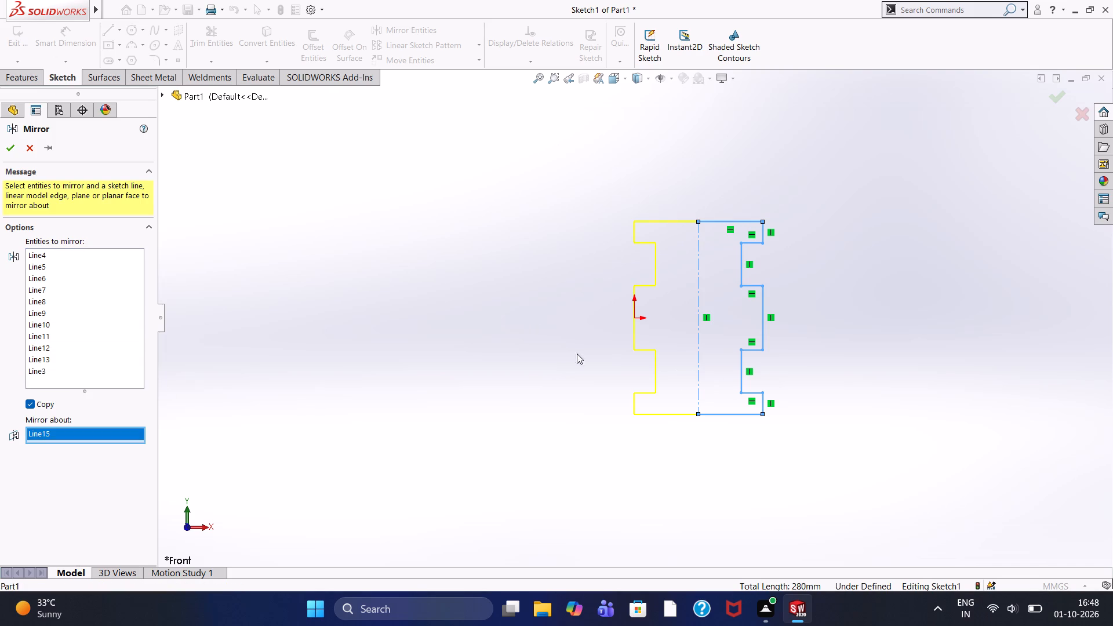
{"action": "left_click", "coordinate": [10, 144]}
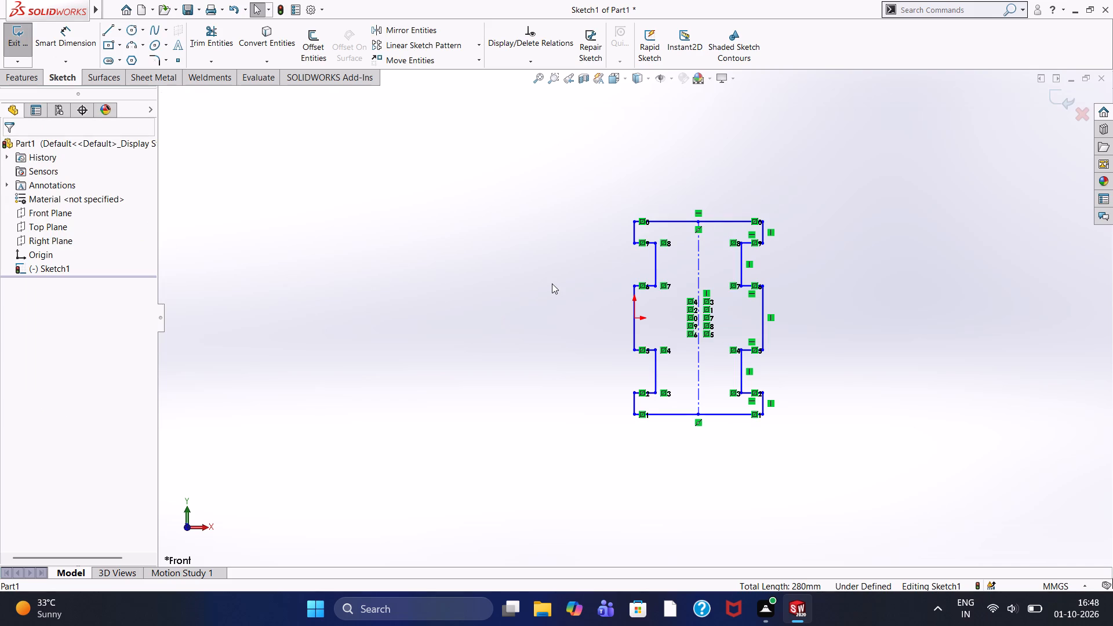
{"action": "left_click", "coordinate": [552, 283]}
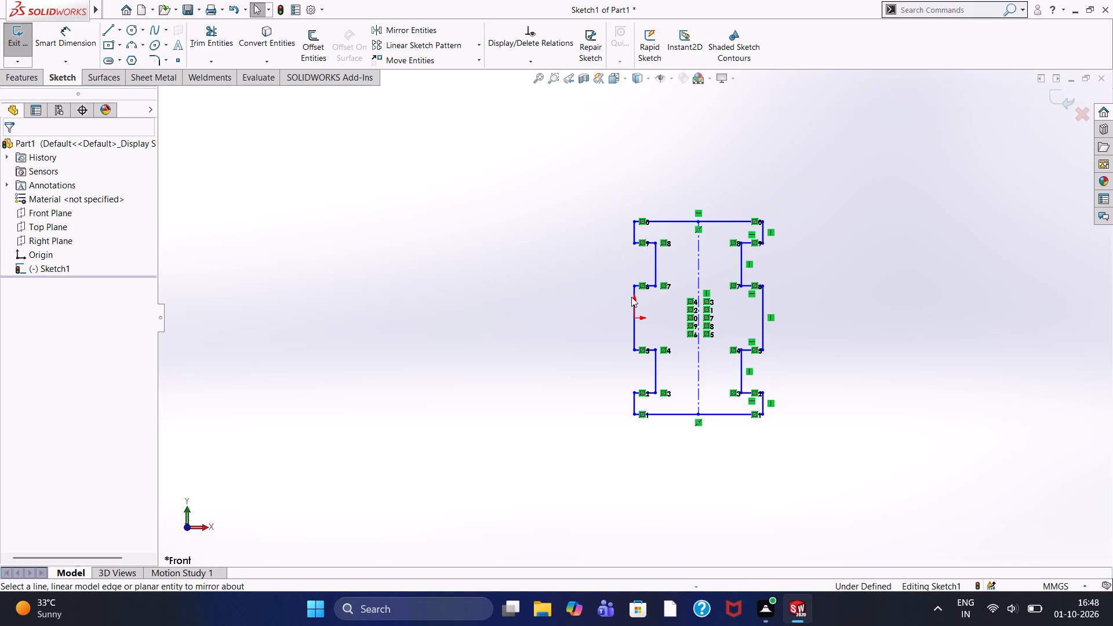
Trim the vertical inner segment out of each of the four notches.
{"action": "left_click", "coordinate": [224, 37]}
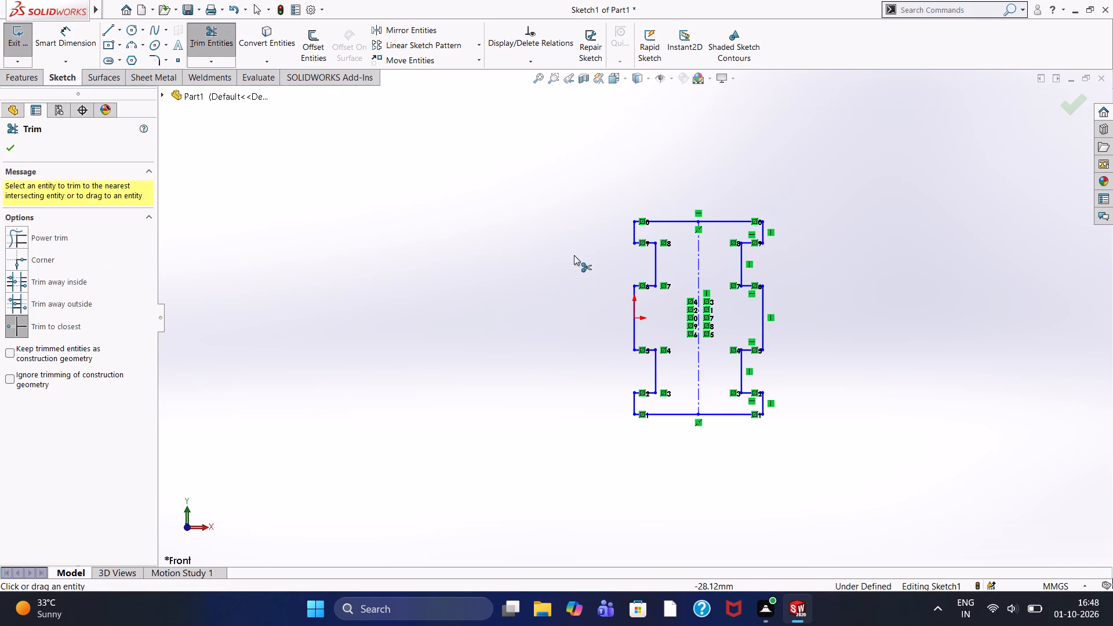
{"action": "left_click", "coordinate": [656, 265]}
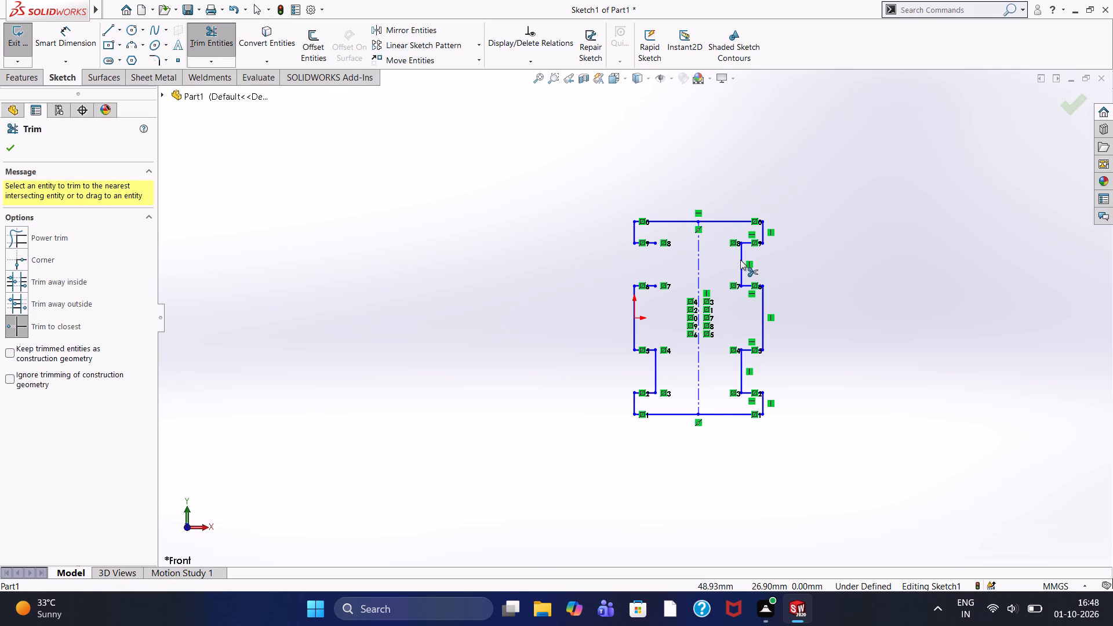
{"action": "left_click", "coordinate": [740, 260]}
{"action": "left_click", "coordinate": [742, 366]}
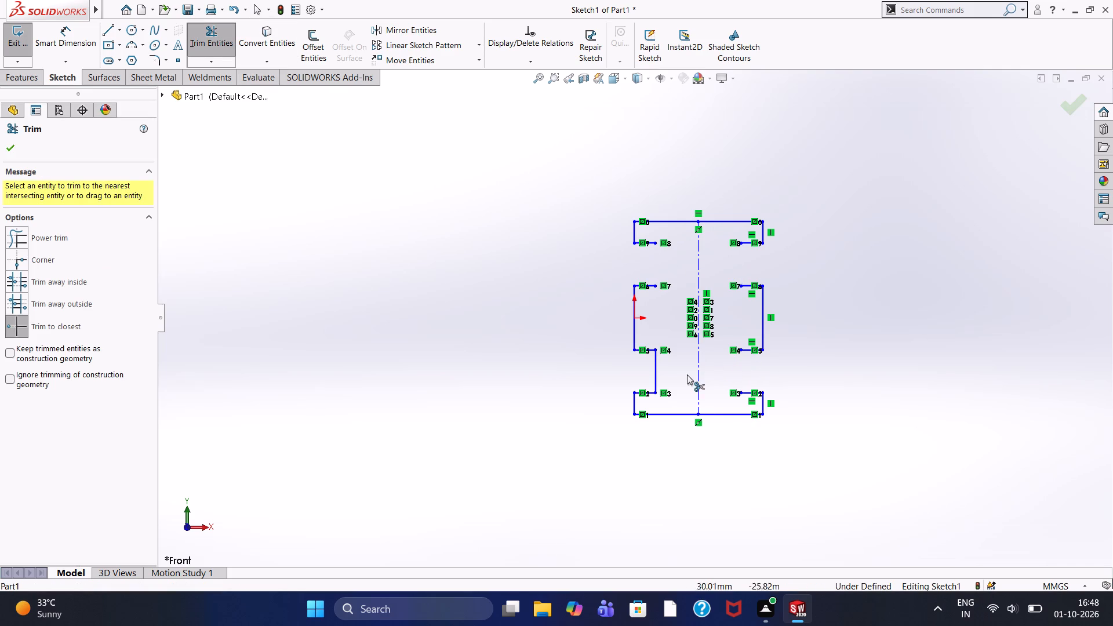
{"action": "left_click", "coordinate": [655, 373]}
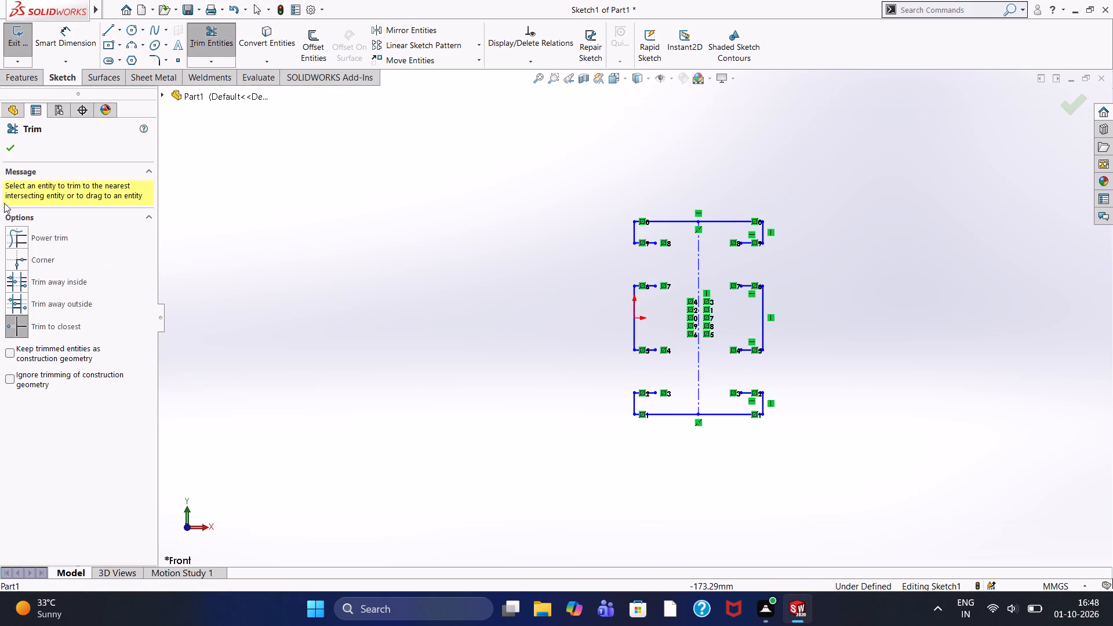
{"action": "left_click", "coordinate": [7, 144]}
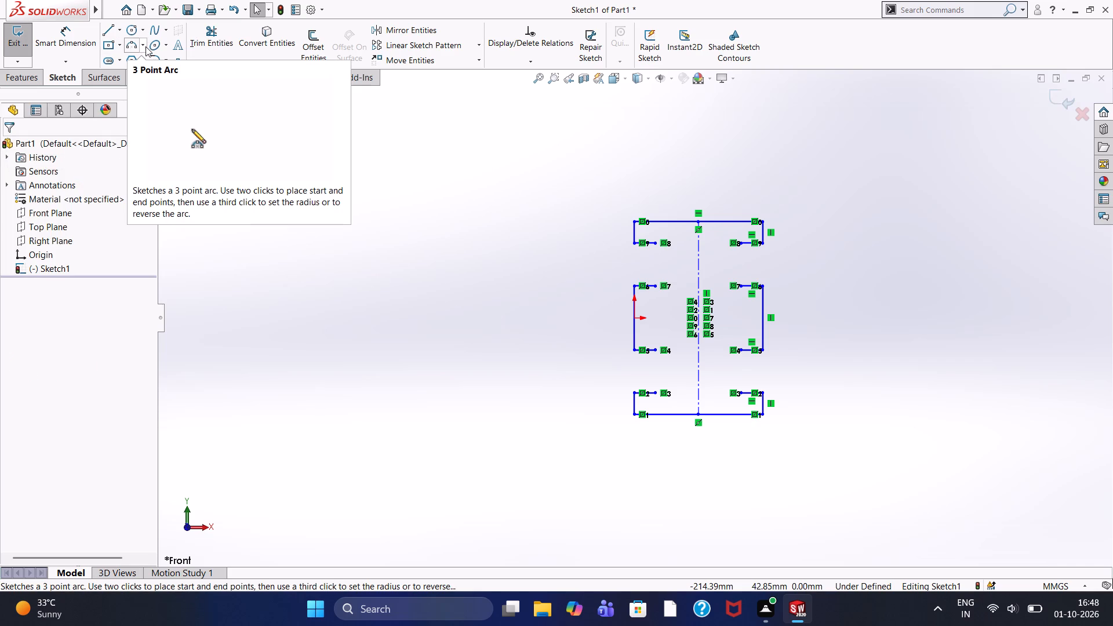
Draw a 3 Point Arc of radius 20 mm across the open upper-left notch, bulging toward the centerline.
{"action": "left_click", "coordinate": [141, 48]}
{"action": "left_click", "coordinate": [169, 94]}
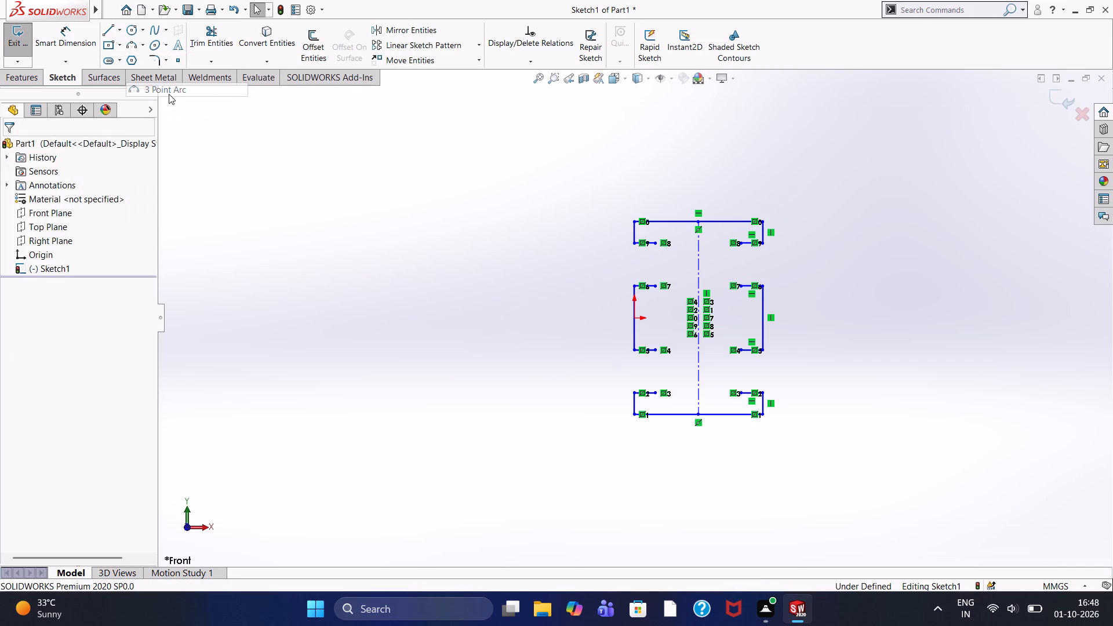
{"action": "left_click", "coordinate": [653, 243]}
{"action": "left_click", "coordinate": [657, 285]}
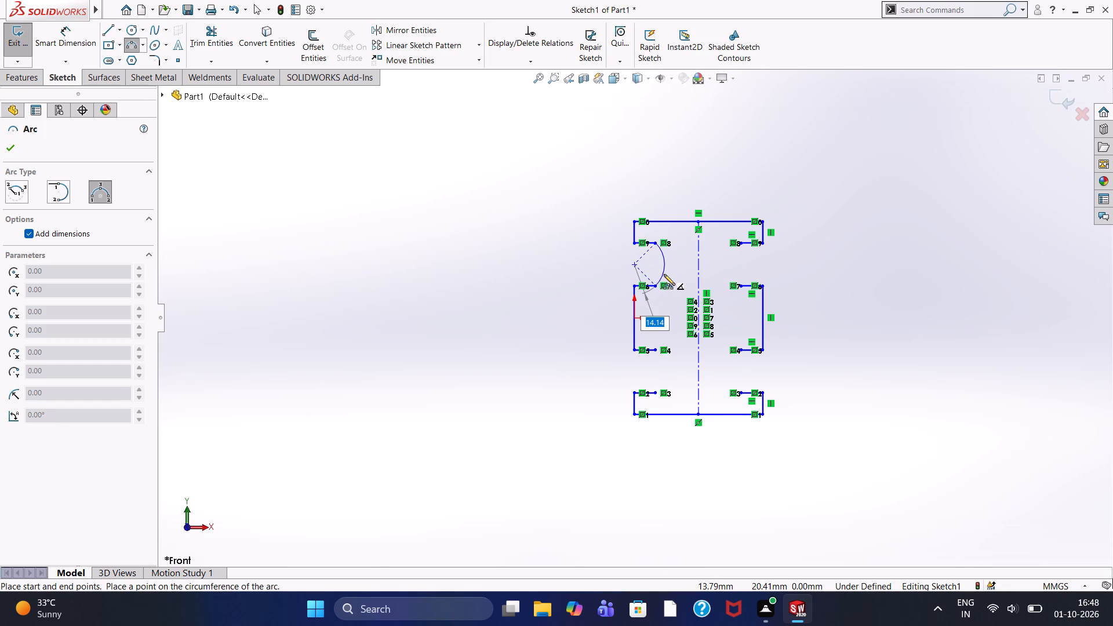
{"action": "type", "text": "20"}
{"action": "key", "text": "Return"}
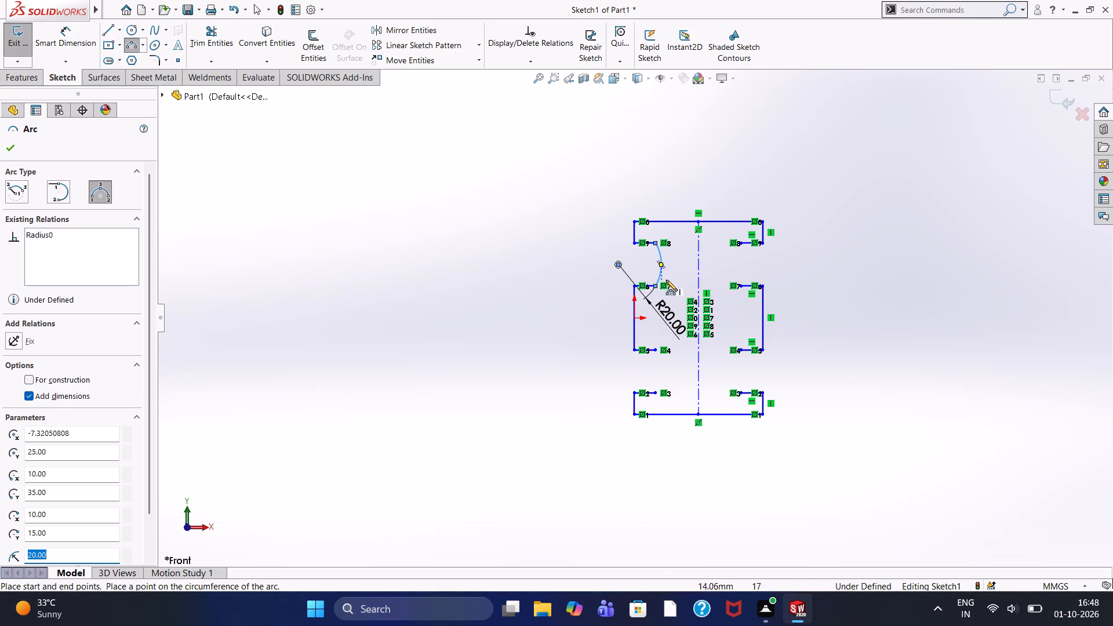
{"action": "left_click_drag", "start_coordinate": [668, 321], "coordinate": [685, 278]}
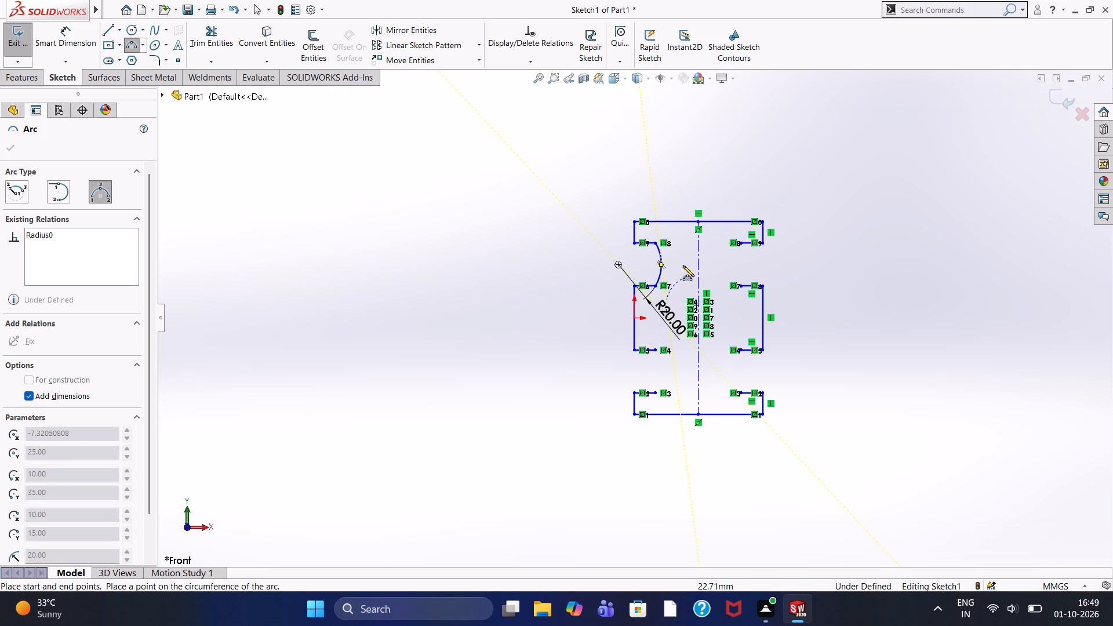
{"action": "key", "text": "Escape"}
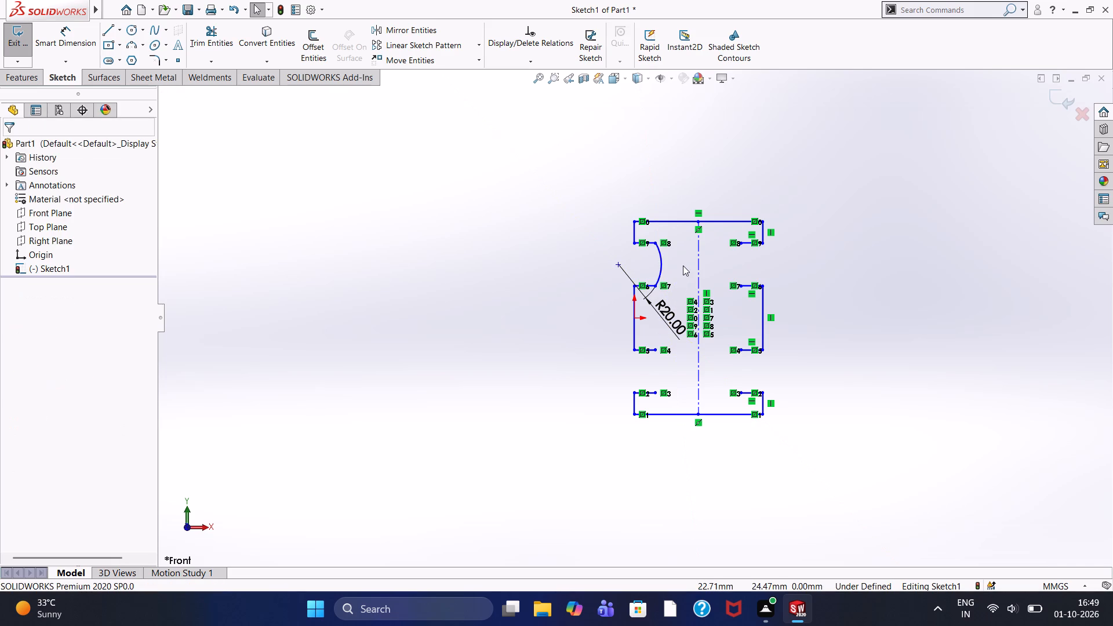
Move the arc's radius dimension text to a horizontal position between the arc and the centerline.
{"action": "left_click_drag", "start_coordinate": [675, 326], "coordinate": [689, 268]}
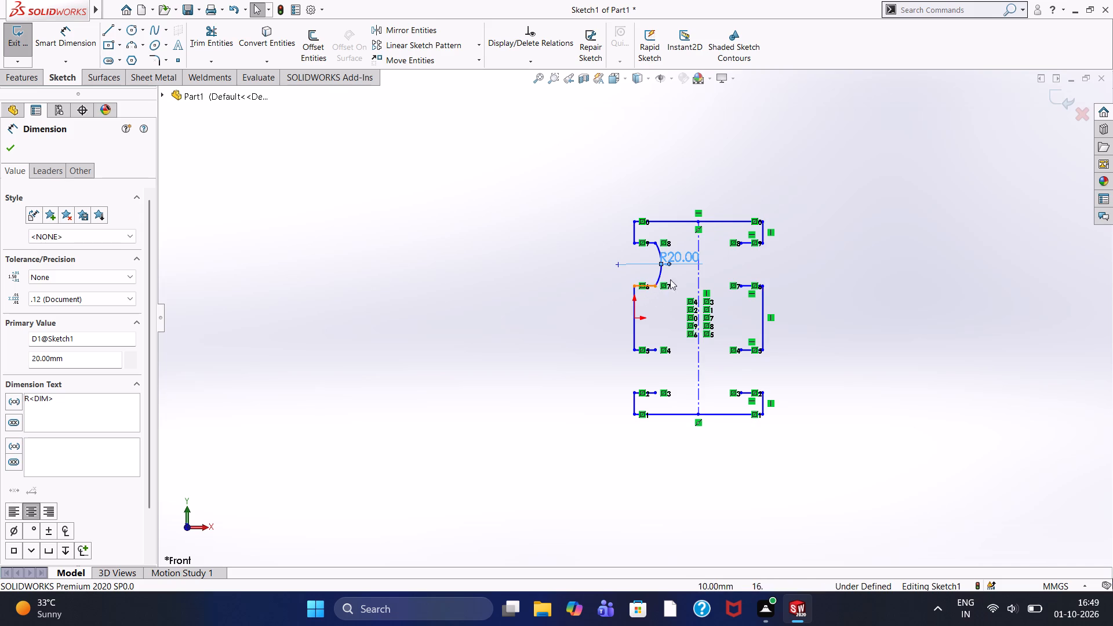
{"action": "scroll", "coordinate": [678, 276], "scroll_direction": "down", "scroll_amount": 2}
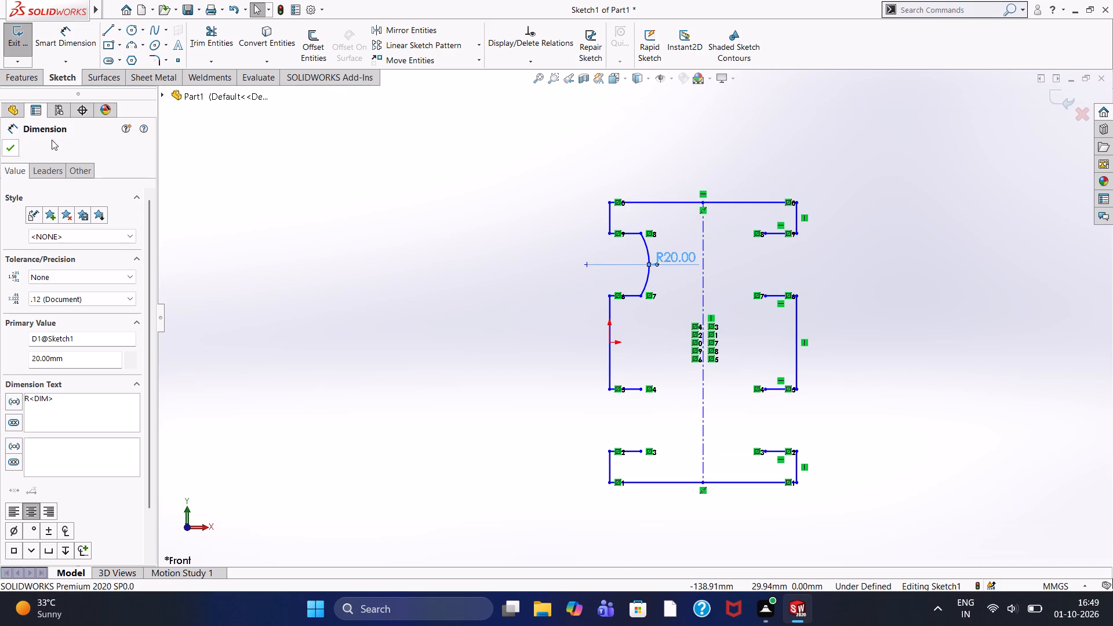
{"action": "left_click", "coordinate": [10, 145]}
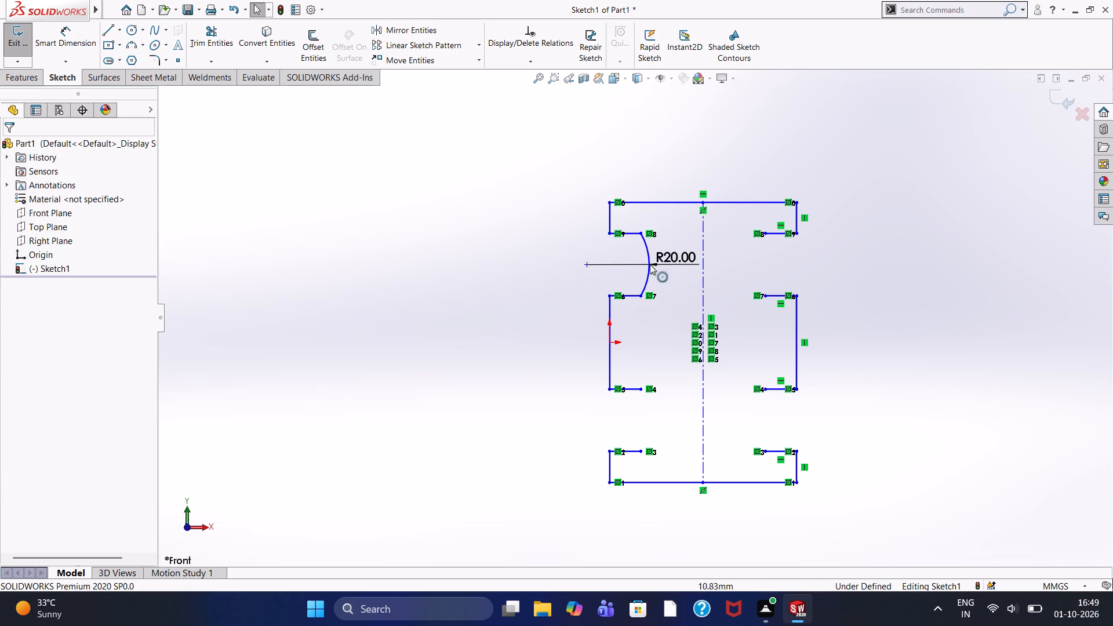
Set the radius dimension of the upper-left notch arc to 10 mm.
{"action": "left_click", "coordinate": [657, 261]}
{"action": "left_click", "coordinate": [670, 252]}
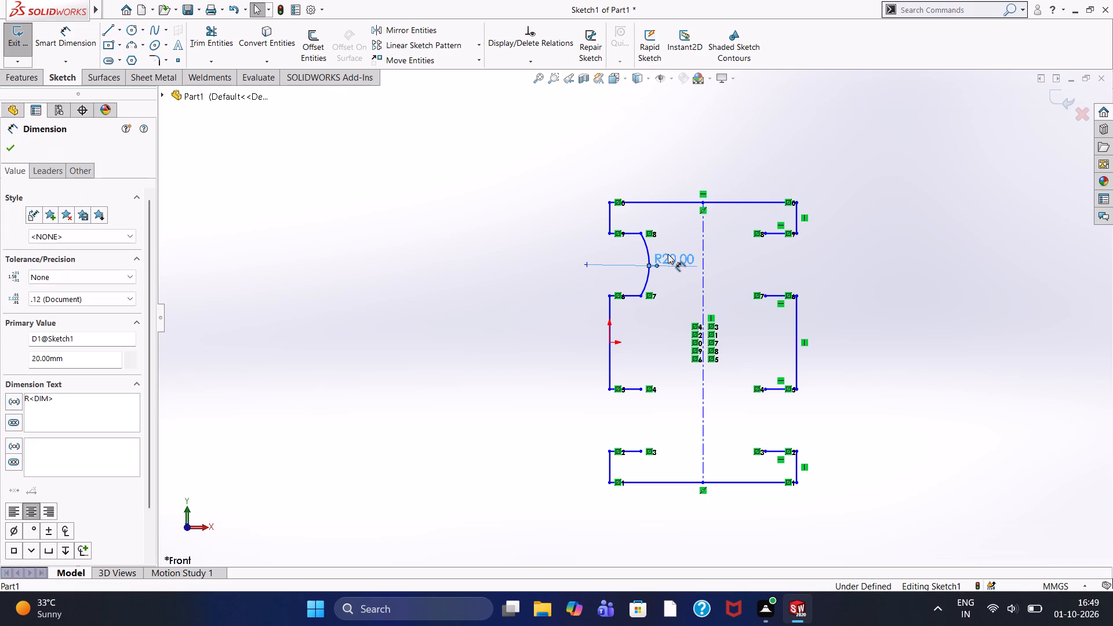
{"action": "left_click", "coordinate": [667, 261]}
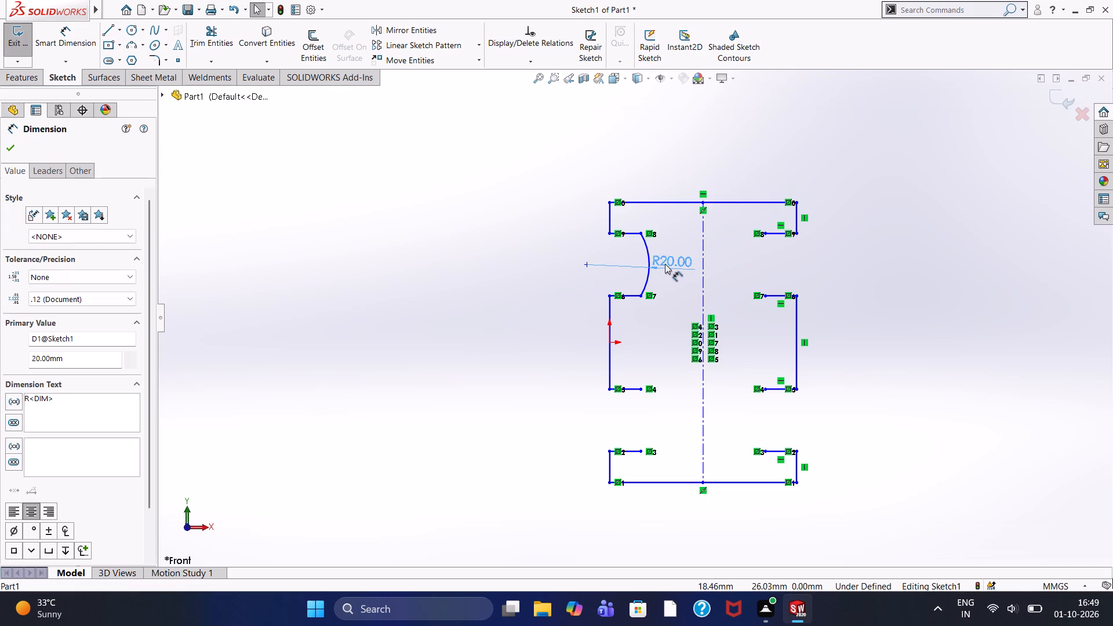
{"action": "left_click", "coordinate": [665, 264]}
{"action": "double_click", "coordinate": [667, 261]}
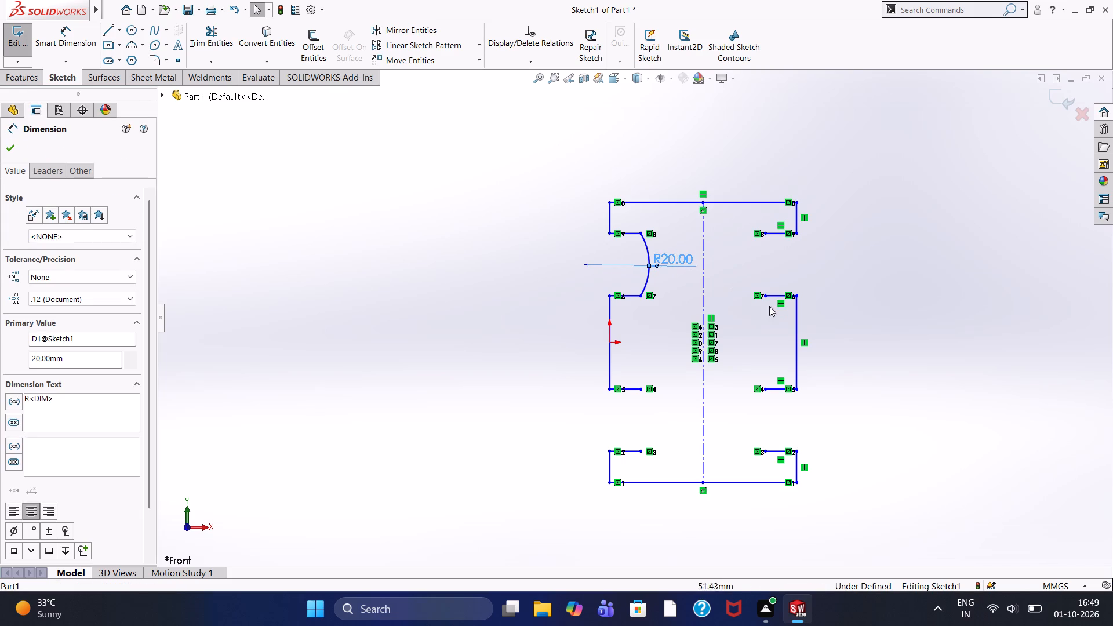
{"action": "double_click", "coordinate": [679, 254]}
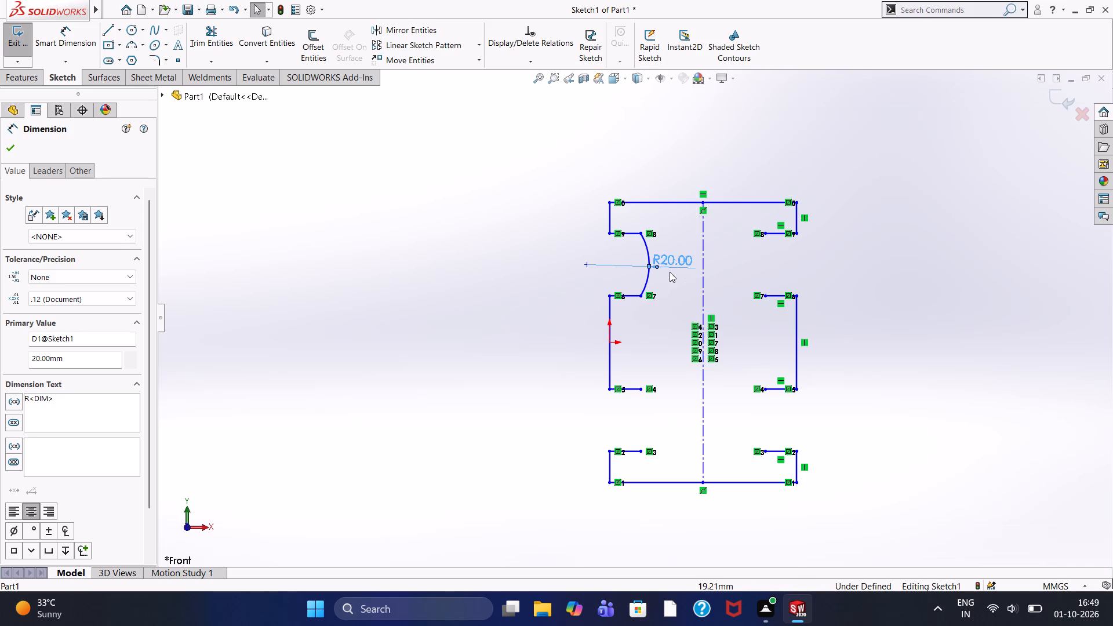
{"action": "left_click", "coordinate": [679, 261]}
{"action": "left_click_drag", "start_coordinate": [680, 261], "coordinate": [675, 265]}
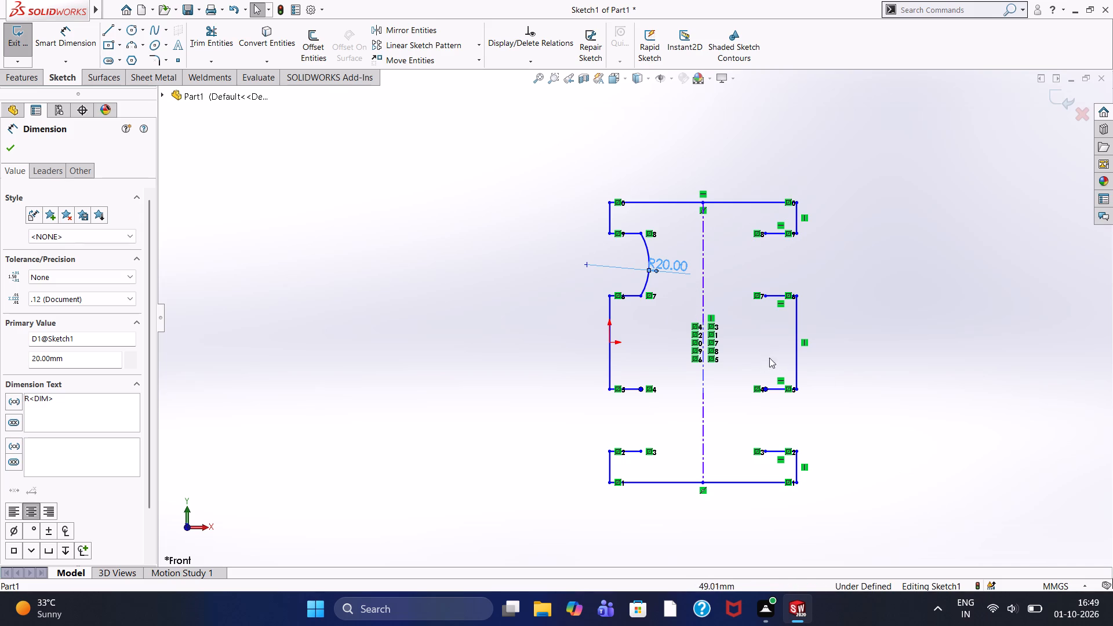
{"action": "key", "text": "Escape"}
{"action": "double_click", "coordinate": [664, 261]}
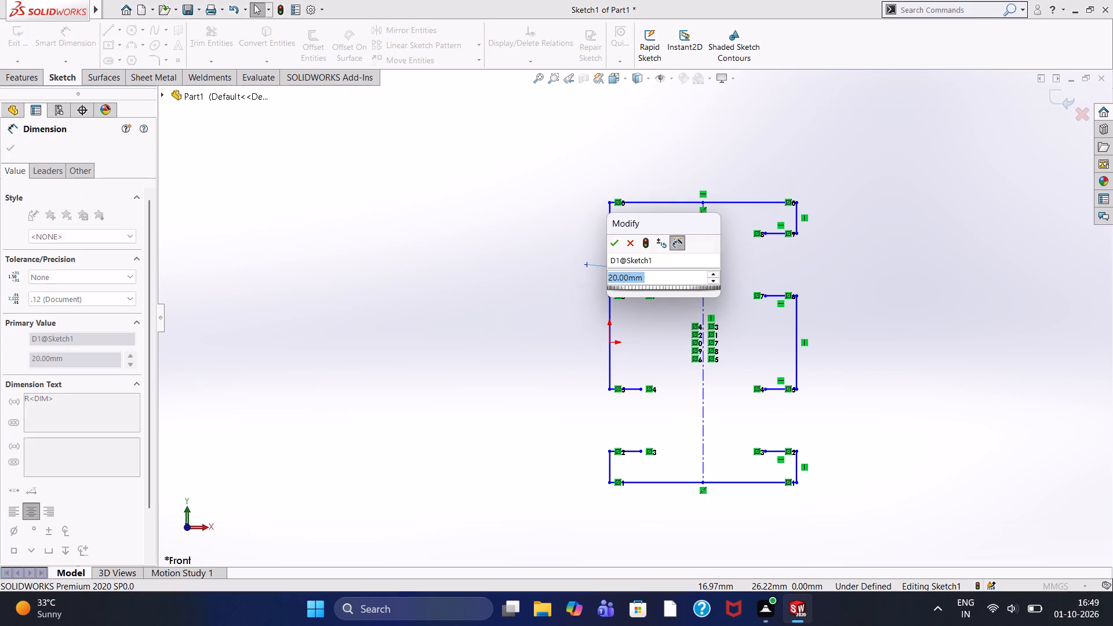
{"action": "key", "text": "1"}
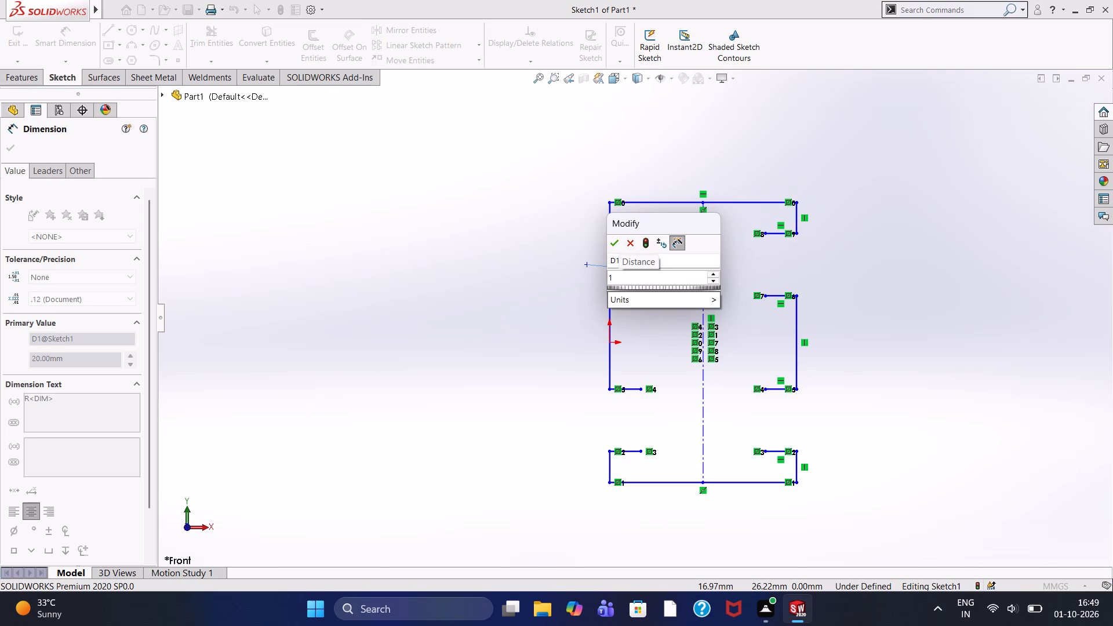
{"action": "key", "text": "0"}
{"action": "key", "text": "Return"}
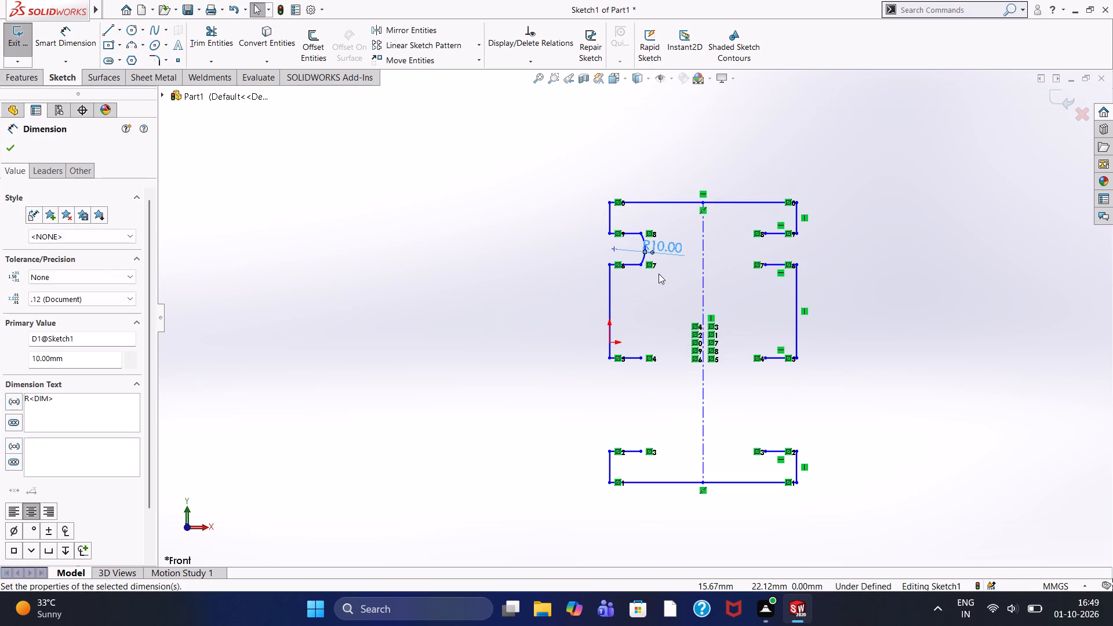
Undo the radius change, the dimension text moves and the arc itself, leaving the upper-left notch open.
{"action": "key", "text": "ctrl+z"}
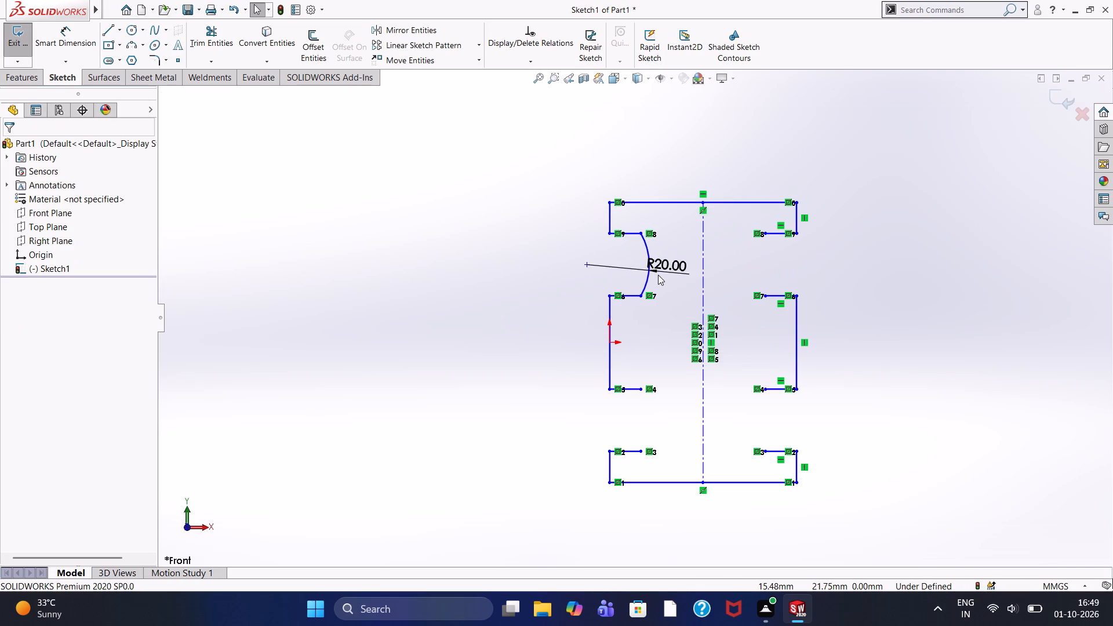
{"action": "key", "text": "ctrl+z"}
{"action": "key", "text": "ctrl+z"}
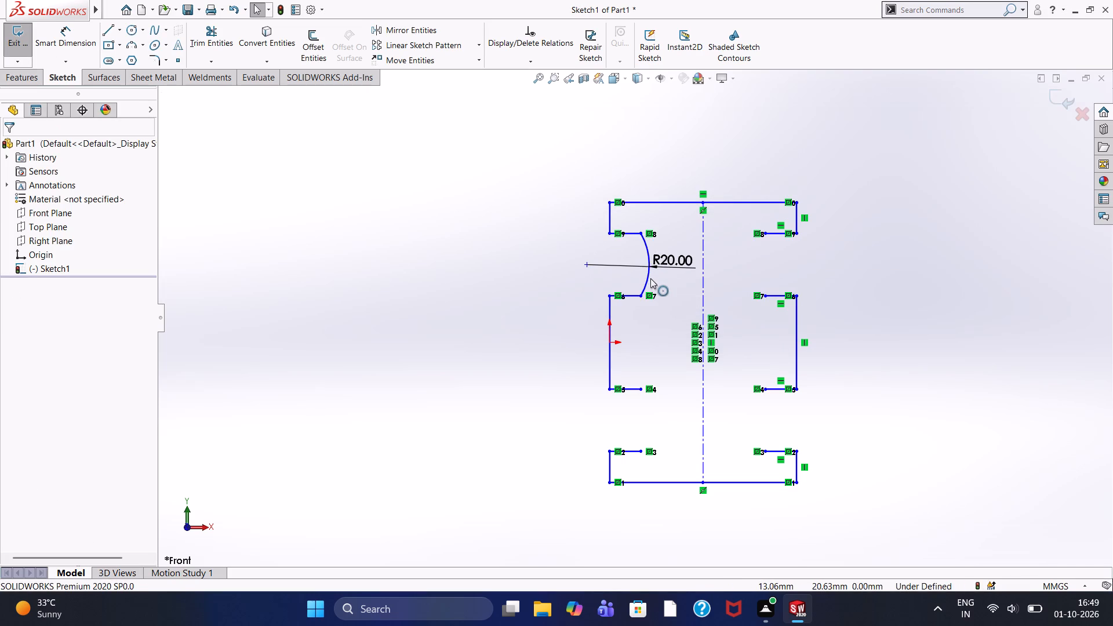
{"action": "key", "text": "ctrl+z"}
{"action": "key", "text": "ctrl+z"}
{"action": "key", "text": "ctrl+z"}
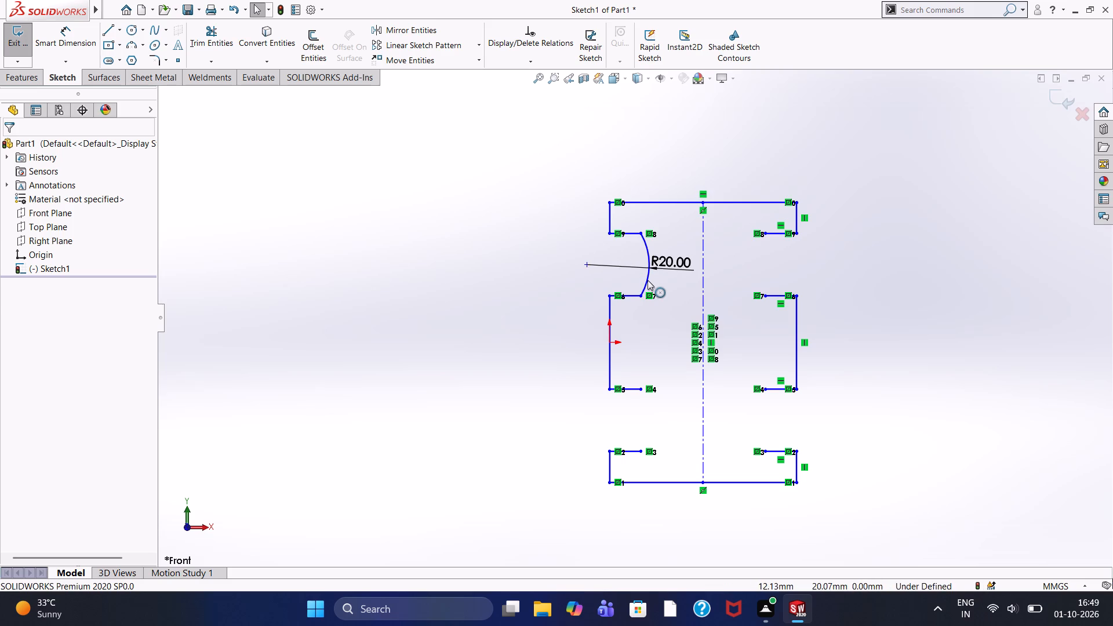
{"action": "key", "text": "ctrl+z"}
{"action": "key", "text": "ctrl+z"}
{"action": "key", "text": "ctrl+z"}
{"action": "key", "text": "ctrl+z"}
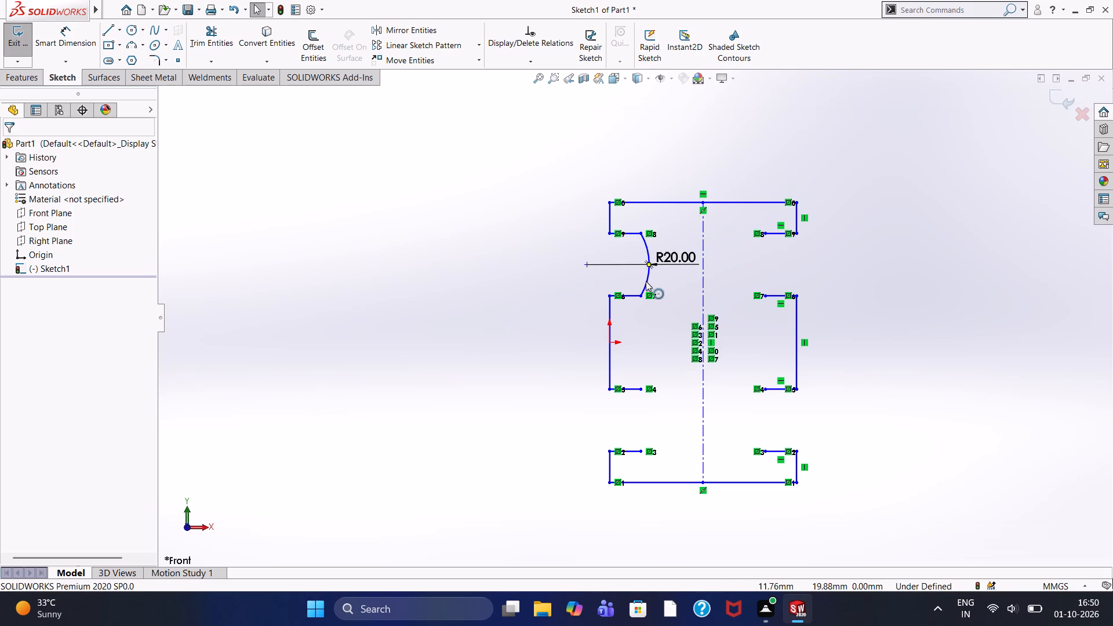
{"action": "key", "text": "ctrl+z"}
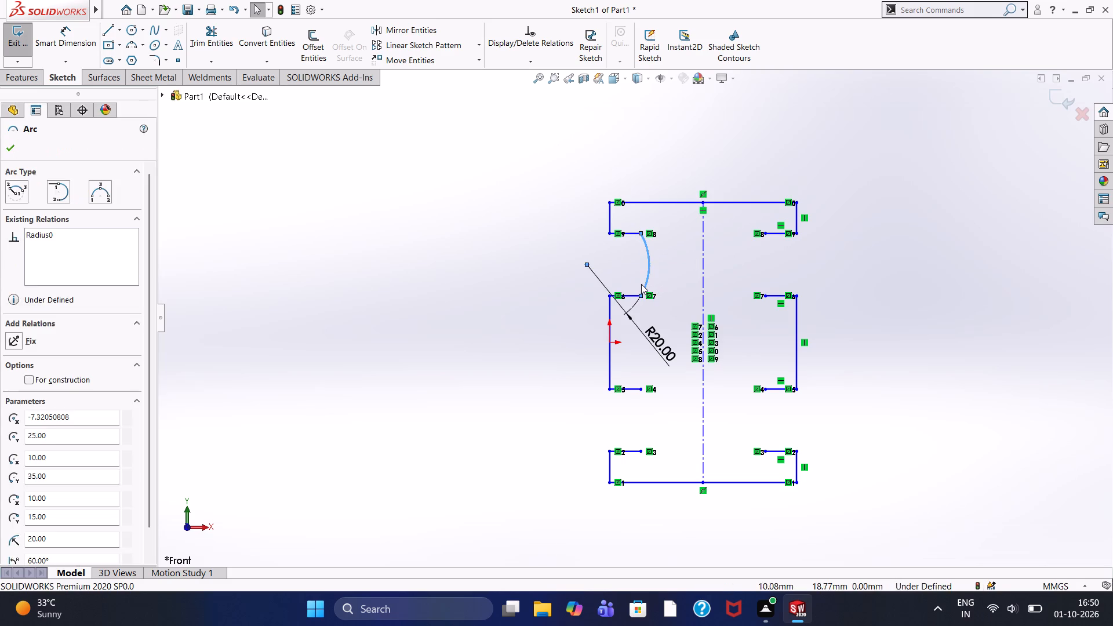
{"action": "key", "text": "ctrl+z"}
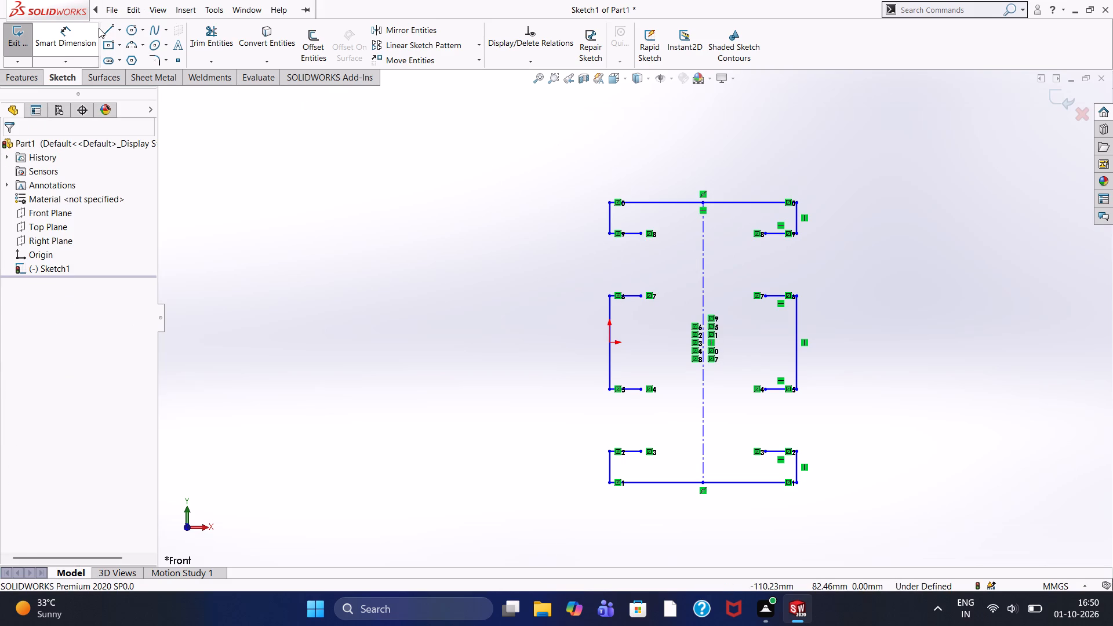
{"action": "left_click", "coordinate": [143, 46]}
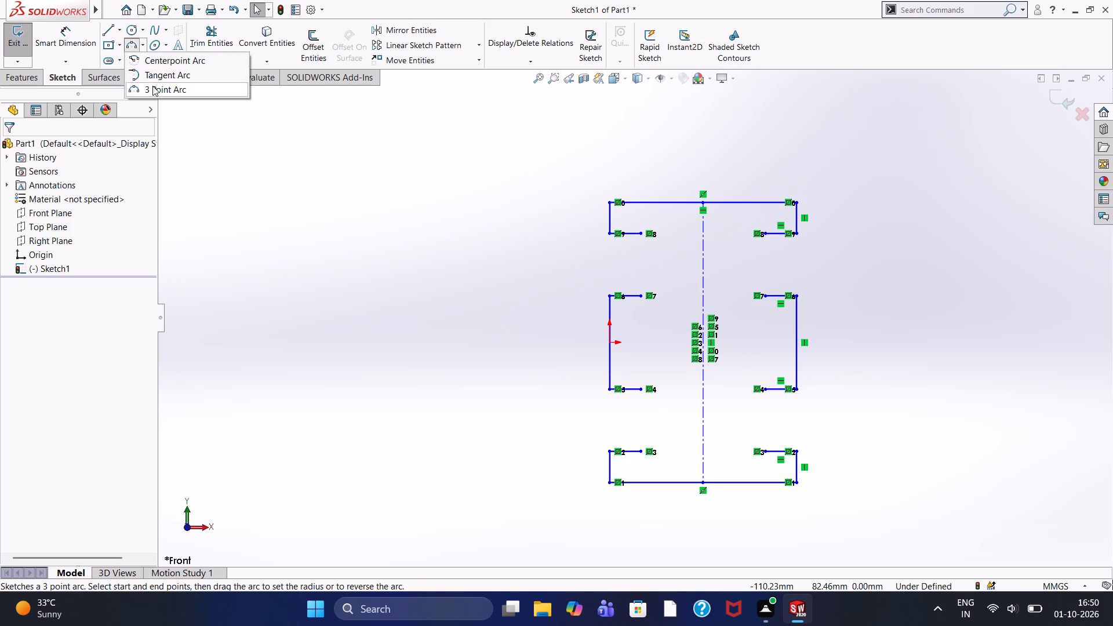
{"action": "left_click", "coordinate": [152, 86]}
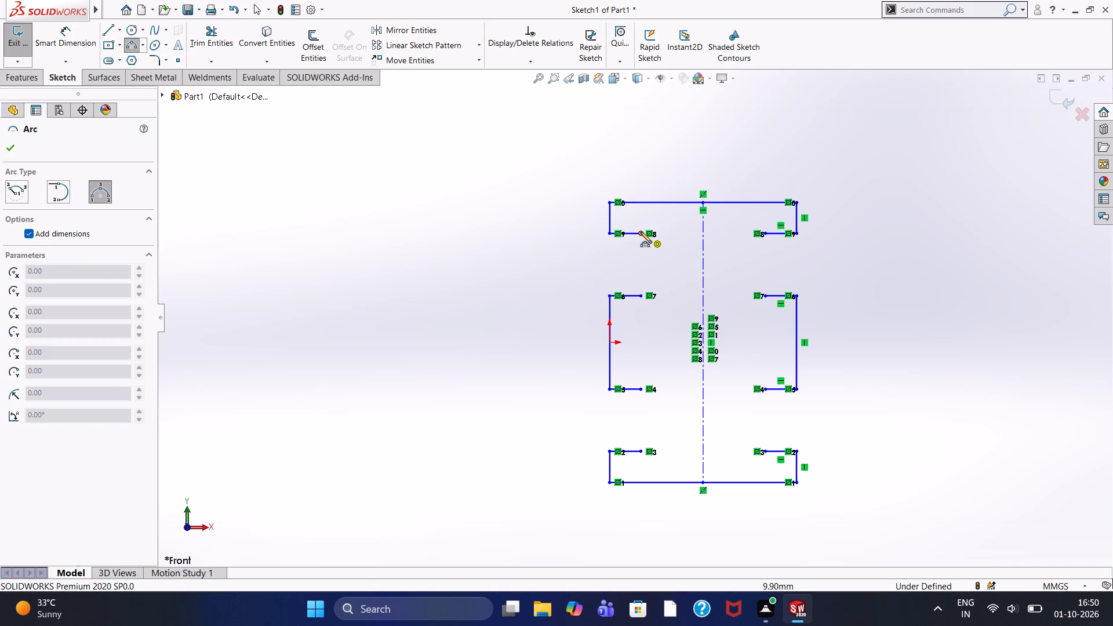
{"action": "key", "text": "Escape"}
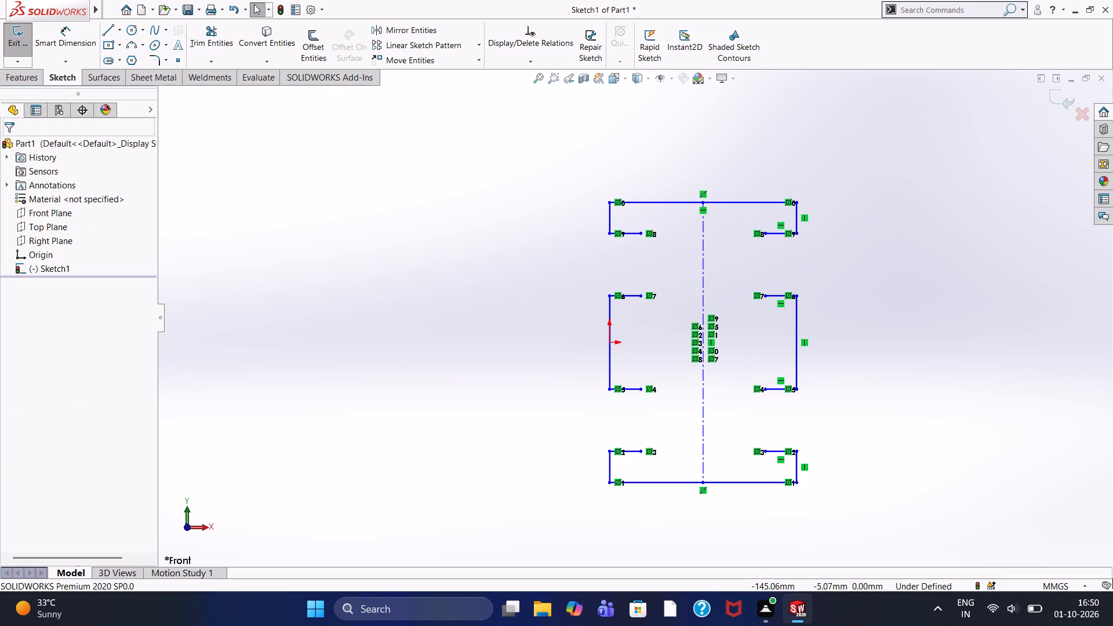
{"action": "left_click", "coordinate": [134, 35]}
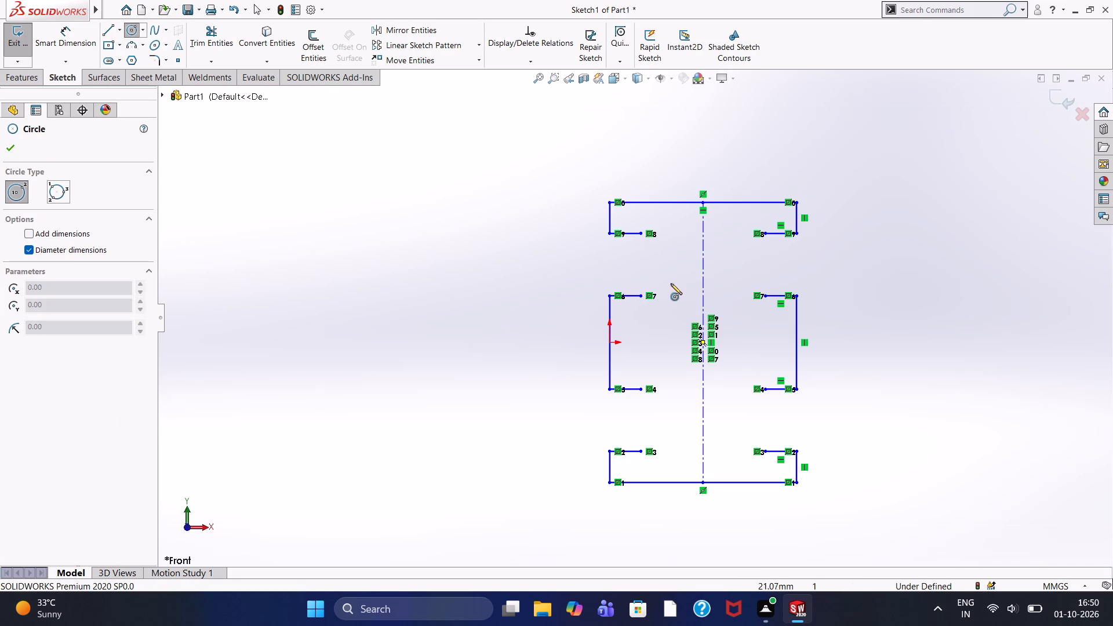
Draw a 10 mm vertical line upward from the inner end of the upper-left notch's lower edge.
{"action": "left_click", "coordinate": [106, 33]}
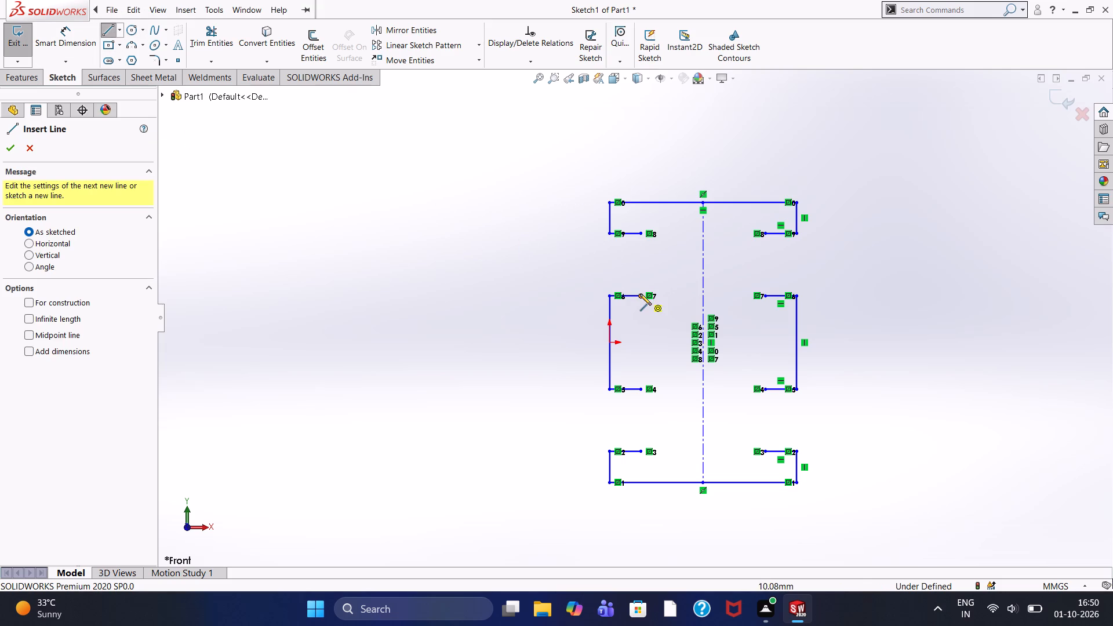
{"action": "left_click", "coordinate": [641, 294]}
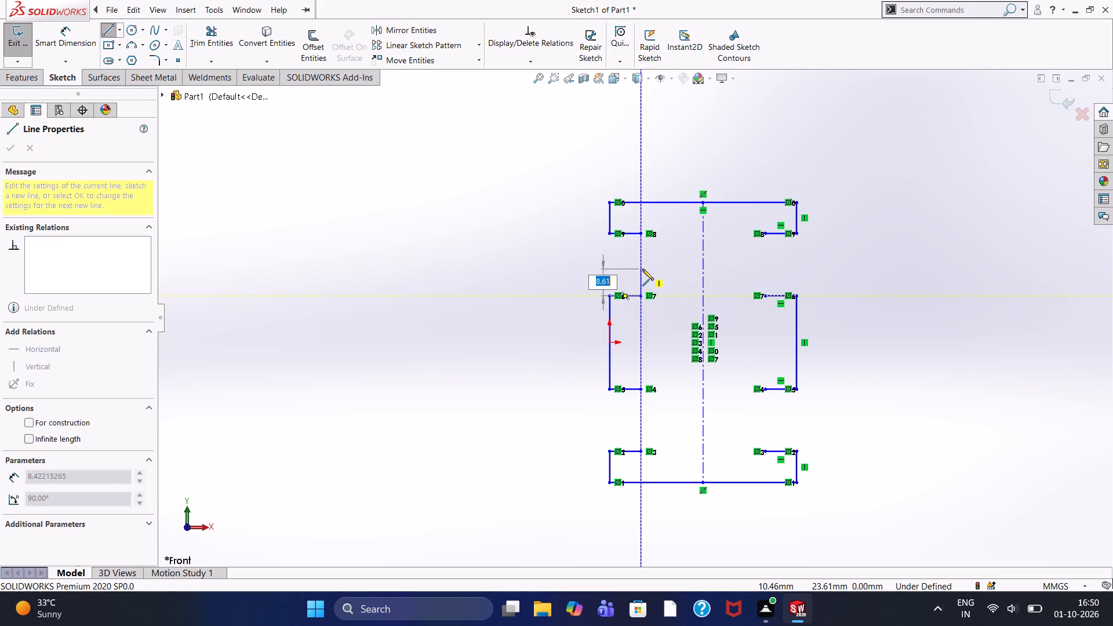
{"action": "type", "text": "10"}
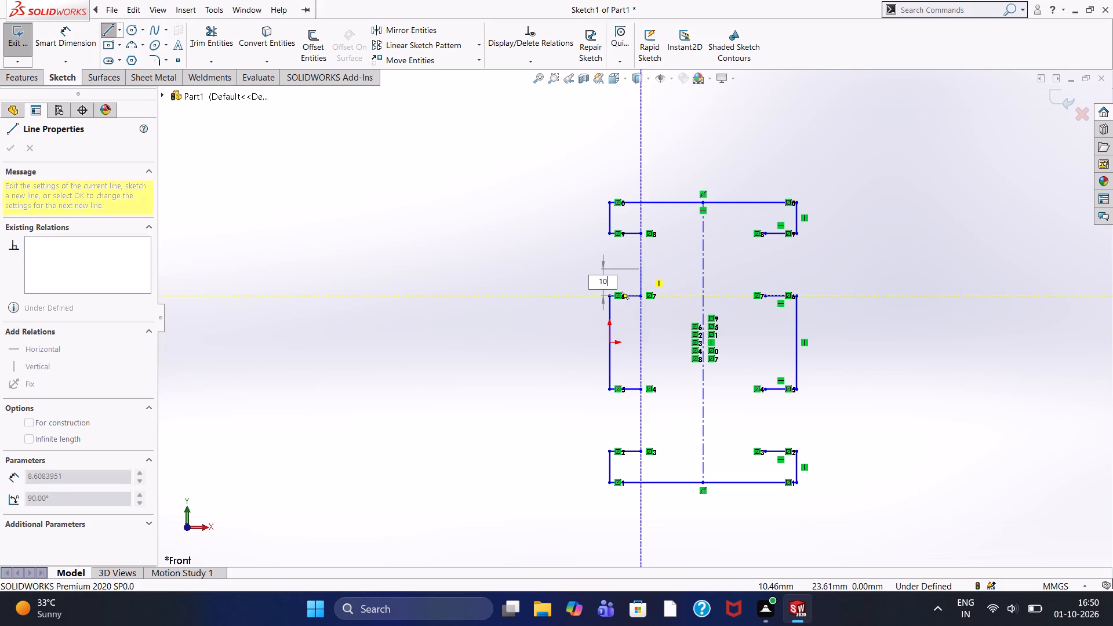
{"action": "key", "text": "Return"}
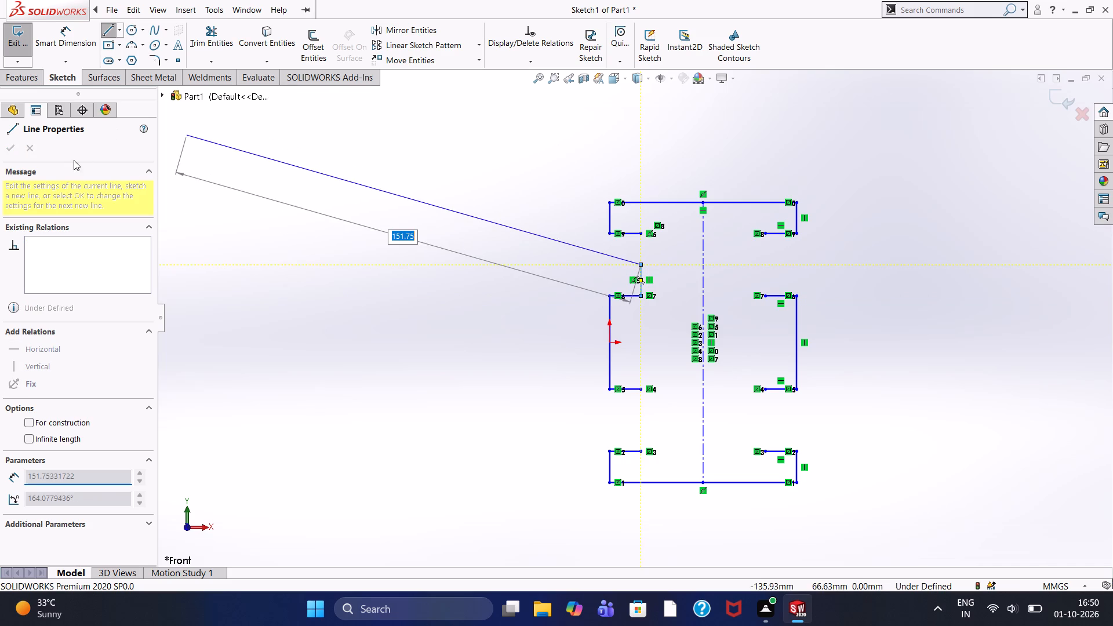
{"action": "right_click", "coordinate": [347, 198]}
{"action": "left_click", "coordinate": [356, 210]}
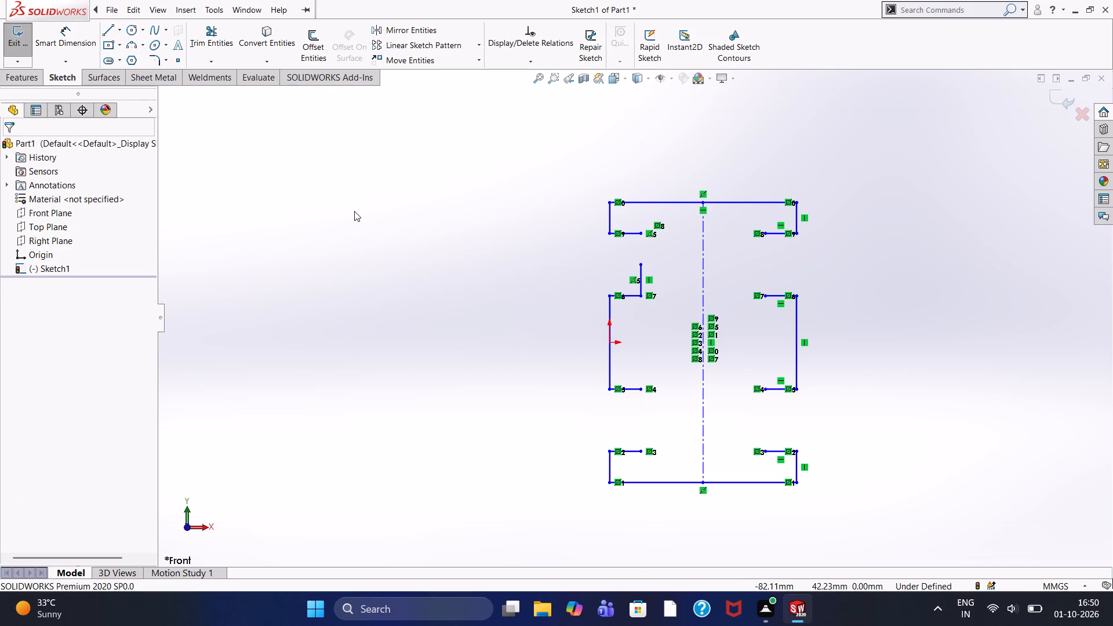
Draw a circle of diameter 20 mm centered on the upper end of the short vertical line.
{"action": "left_click", "coordinate": [133, 29]}
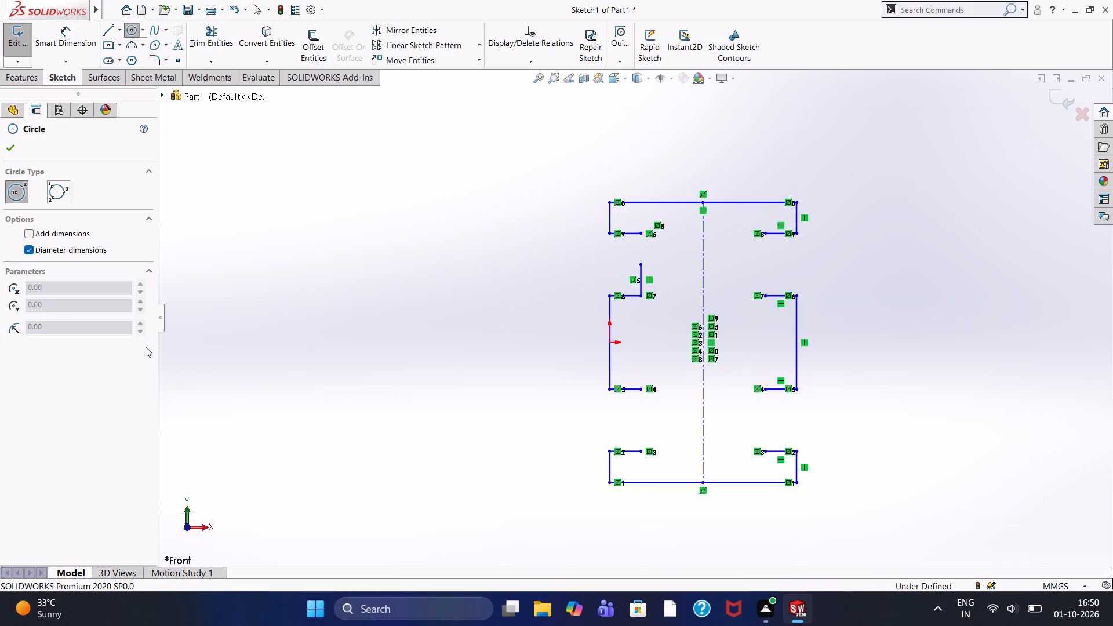
{"action": "left_click", "coordinate": [642, 264]}
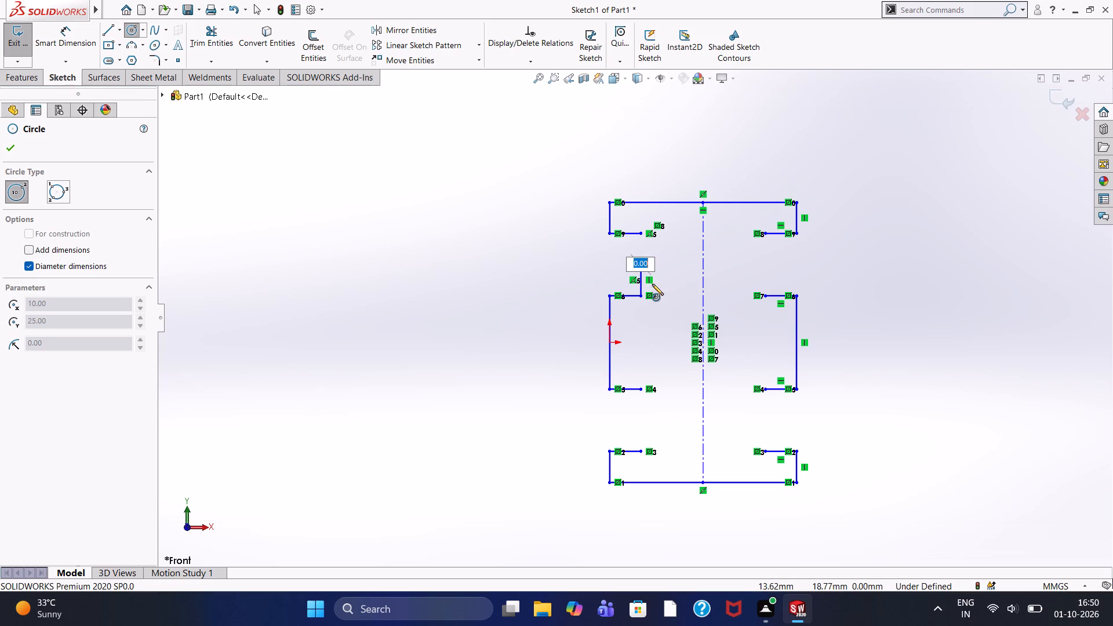
{"action": "type", "text": "20"}
{"action": "key", "text": "Return"}
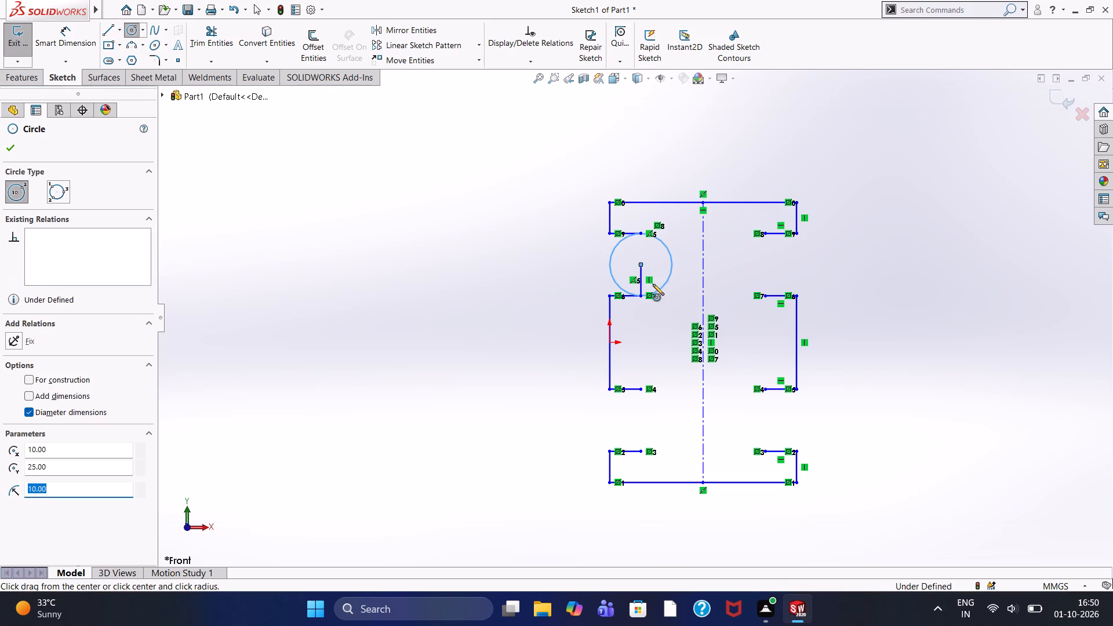
{"action": "left_click", "coordinate": [10, 148]}
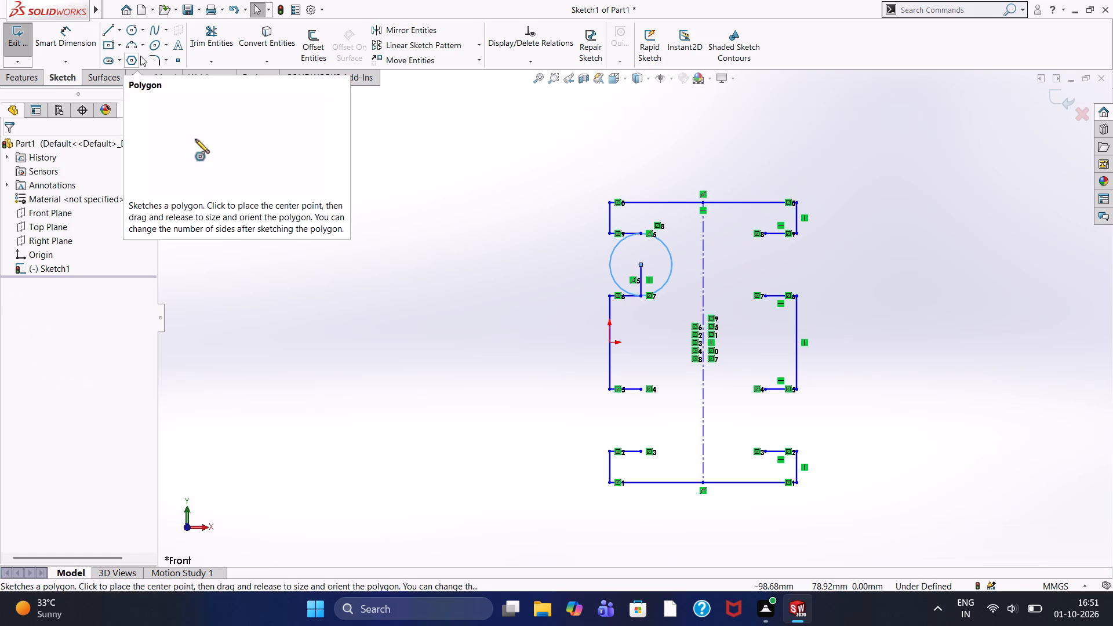
Trim away the circle's outer half and the vertical helper line, leaving a semicircular bottom on the upper-left notch.
{"action": "left_click", "coordinate": [209, 32]}
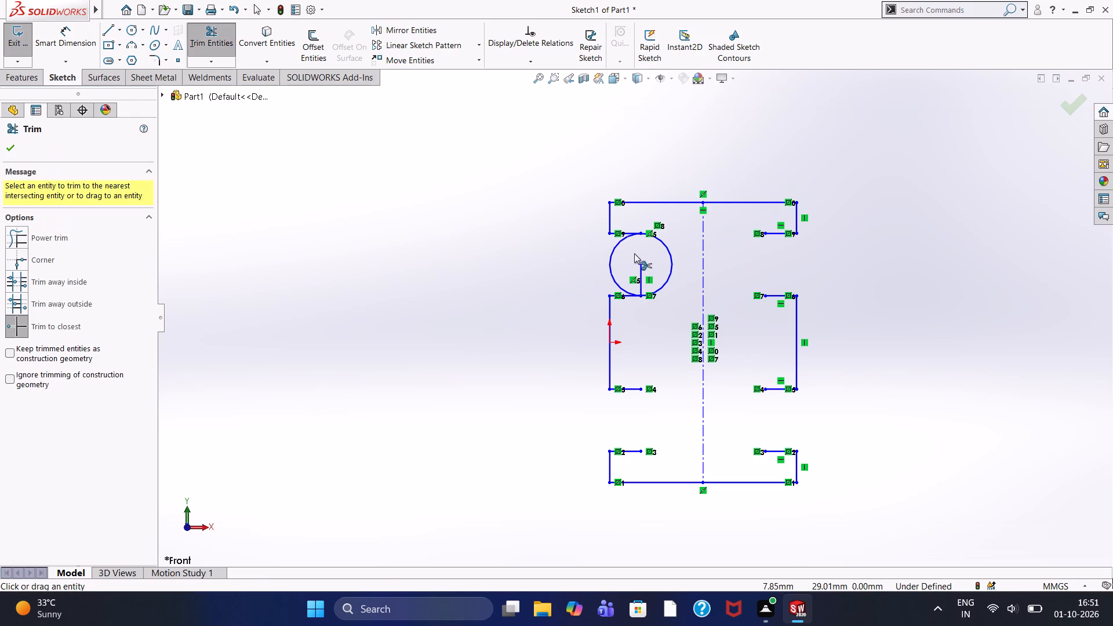
{"action": "scroll", "coordinate": [1088, 0], "scroll_direction": "down", "scroll_amount": 3}
{"action": "scroll", "coordinate": [678, 276], "scroll_direction": "down", "scroll_amount": 2}
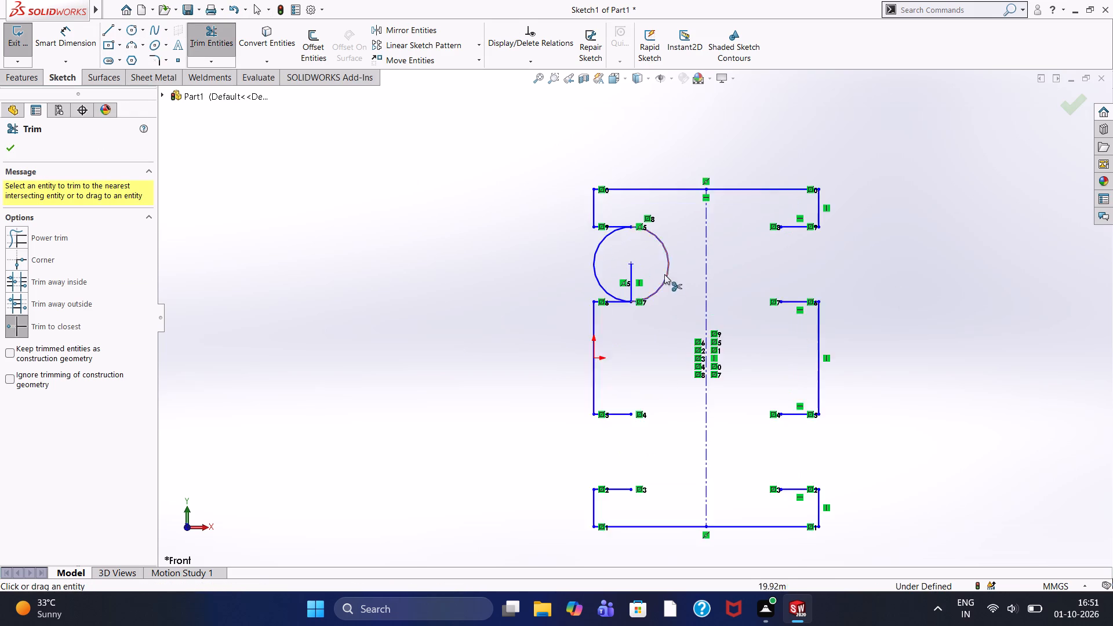
{"action": "scroll", "coordinate": [664, 274], "scroll_direction": "down", "scroll_amount": 4}
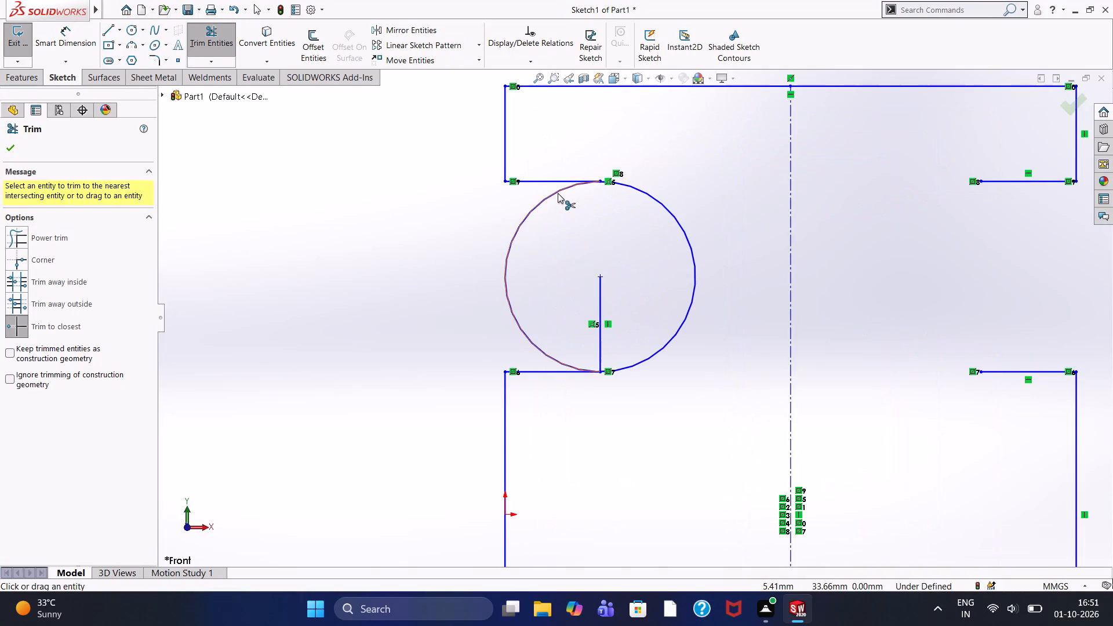
{"action": "left_click", "coordinate": [558, 193]}
{"action": "scroll", "coordinate": [613, 300], "scroll_direction": "down", "scroll_amount": 6}
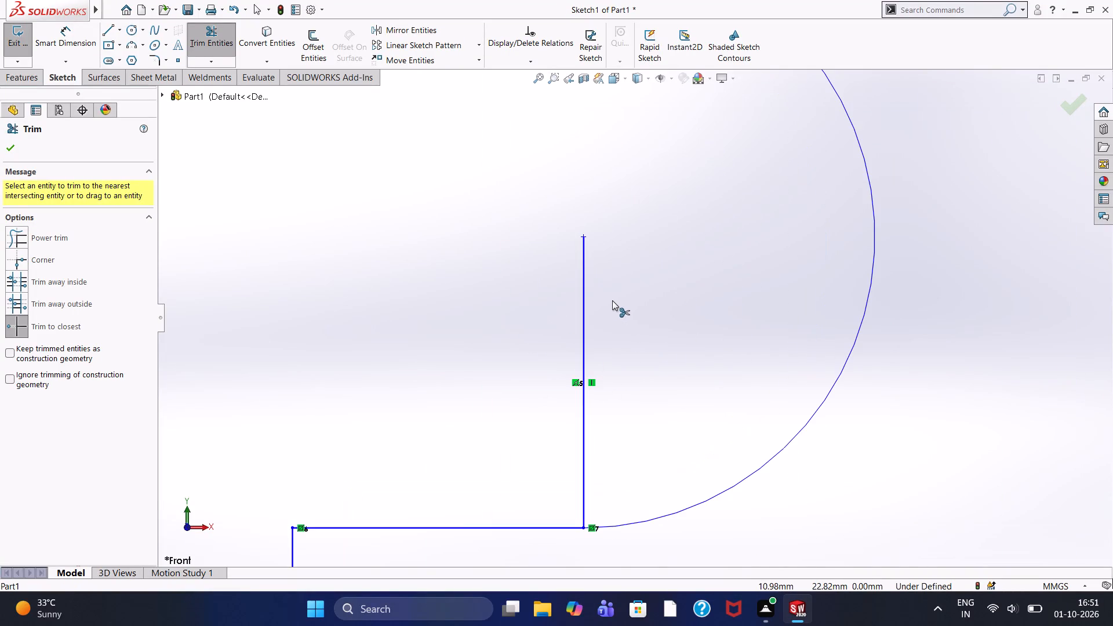
{"action": "left_click", "coordinate": [582, 323]}
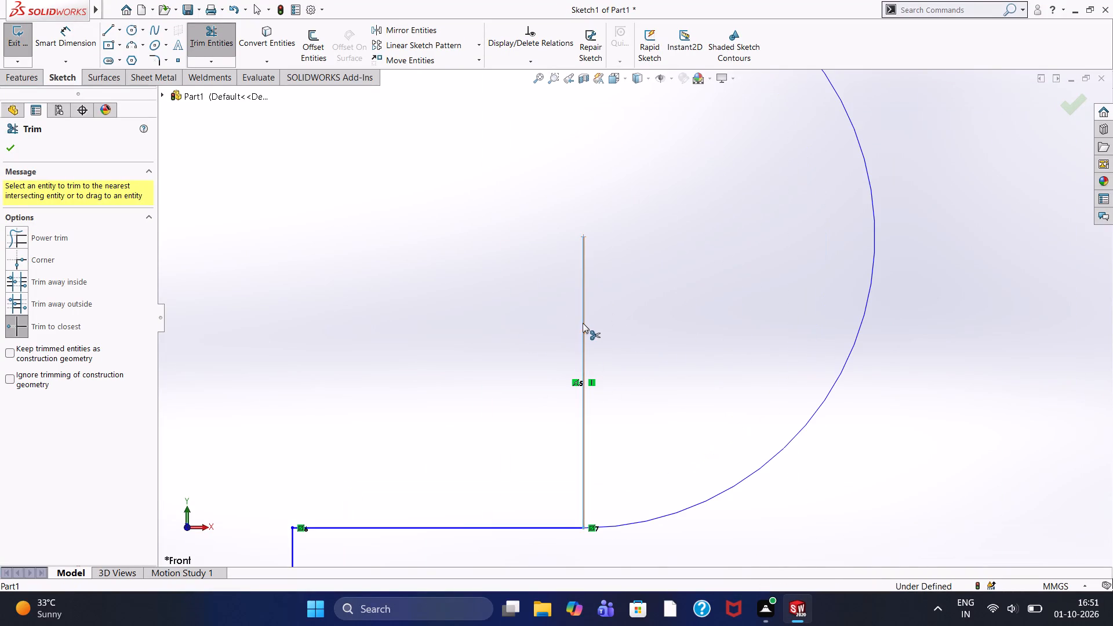
{"action": "scroll", "coordinate": [604, 344], "scroll_direction": "up", "scroll_amount": 6}
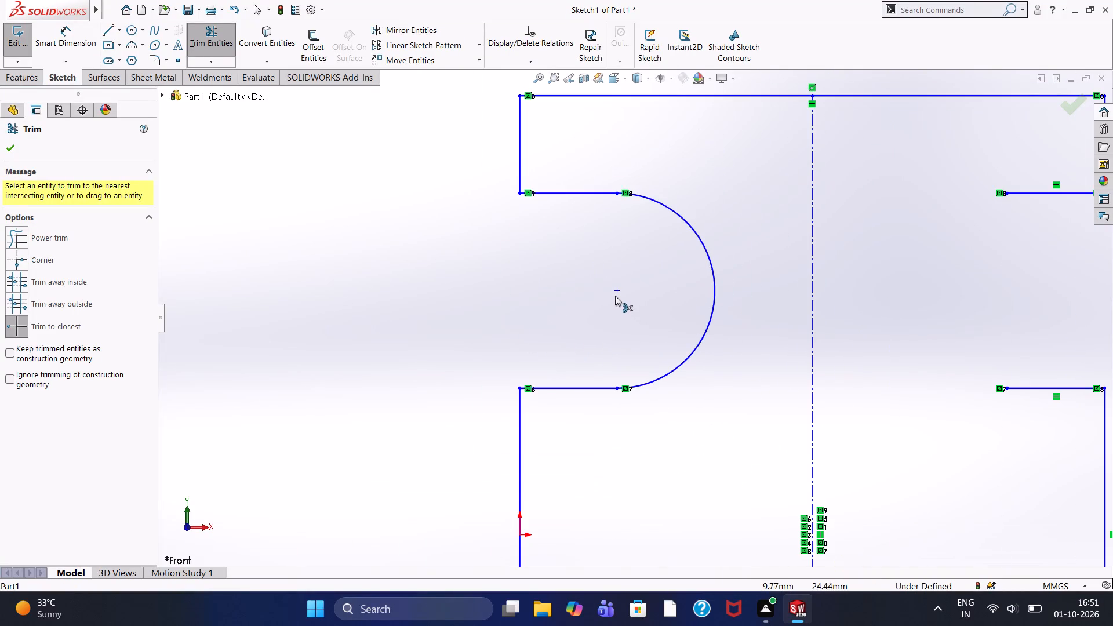
{"action": "left_click", "coordinate": [12, 143]}
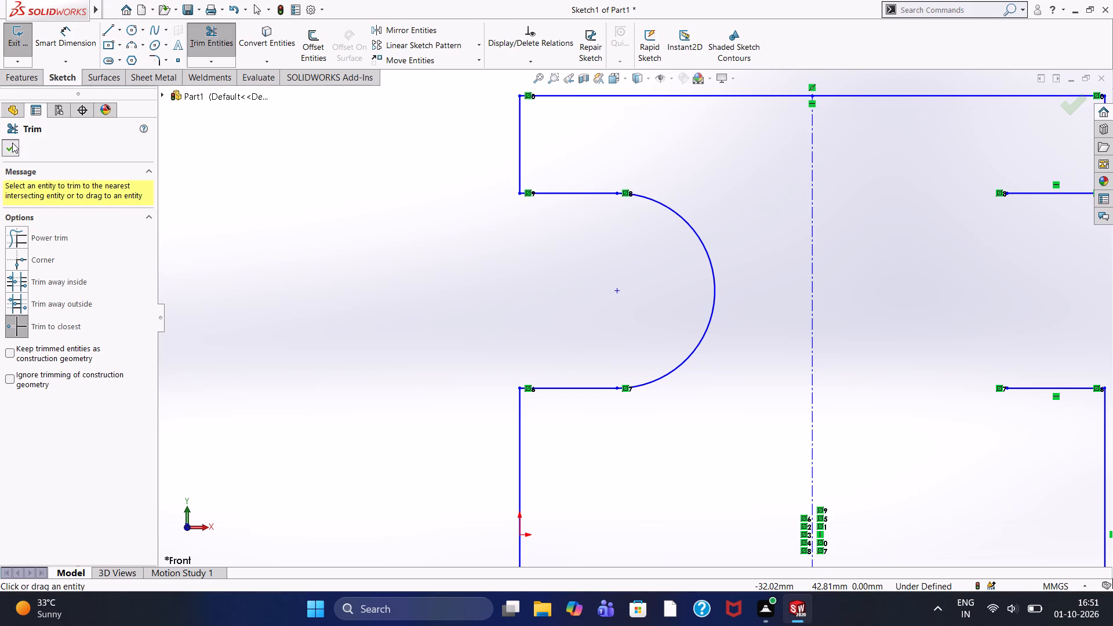
Dimension the upper-left notch's semicircular arc with a radius of 10 mm.
{"action": "left_click", "coordinate": [80, 48]}
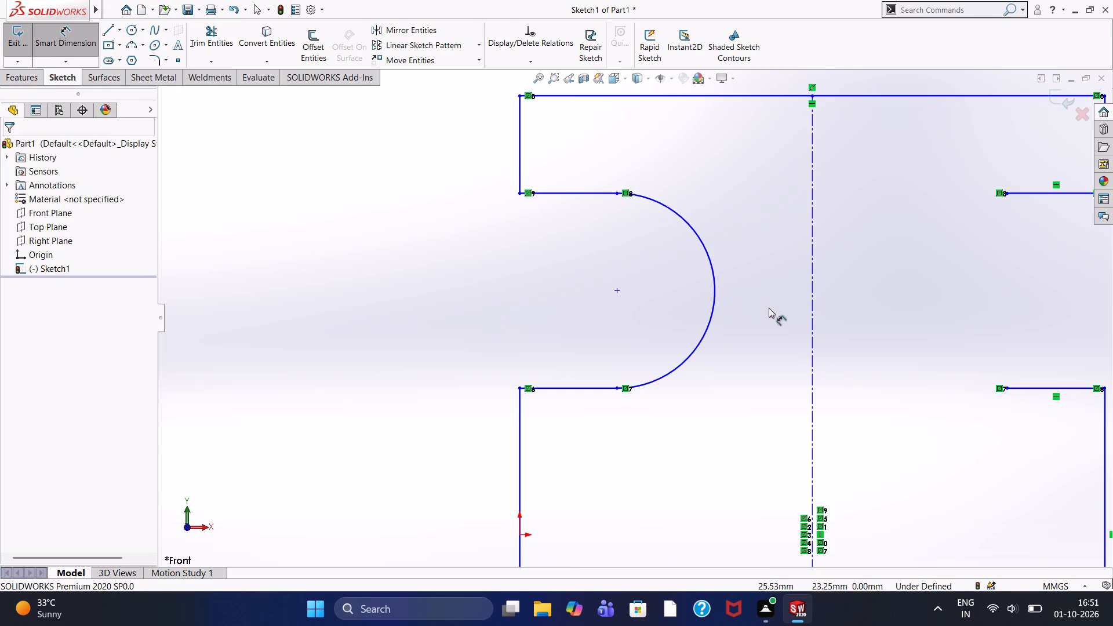
{"action": "left_click", "coordinate": [718, 292]}
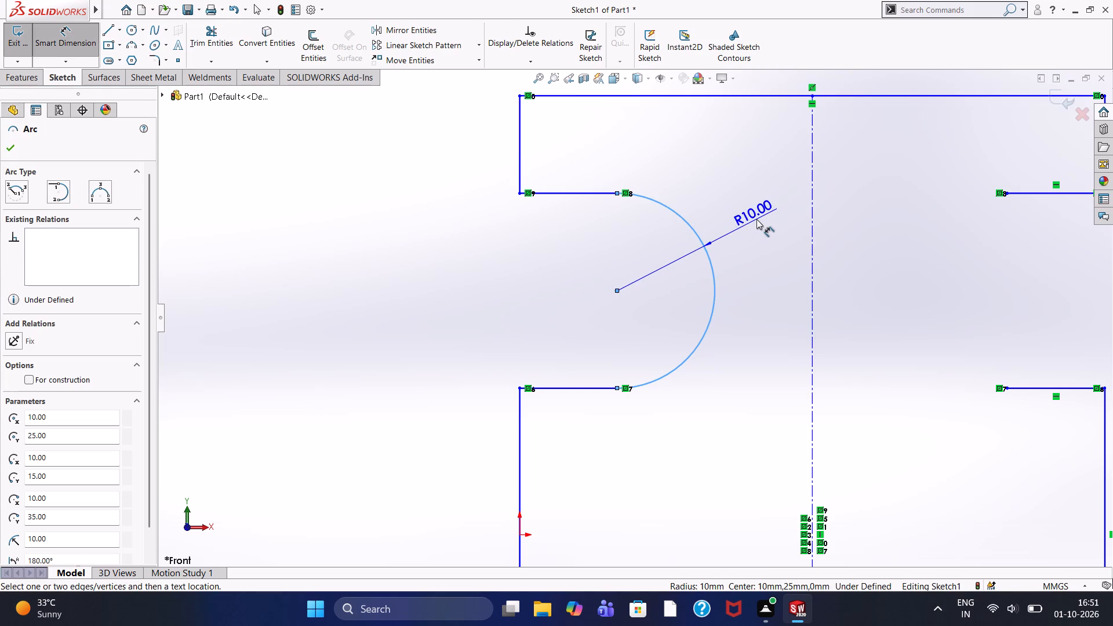
{"action": "left_click", "coordinate": [756, 219]}
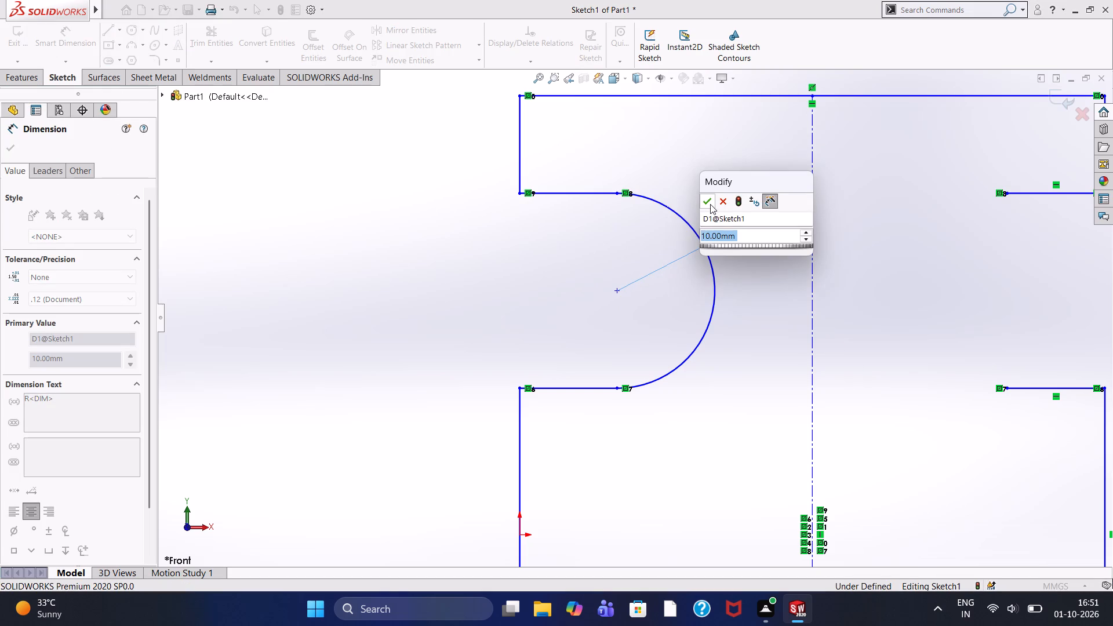
{"action": "left_click", "coordinate": [710, 204]}
Draw a short horizontal centerline from the origin inward, midway between the two left notches.
{"action": "scroll", "coordinate": [691, 372], "scroll_direction": "up", "scroll_amount": 3}
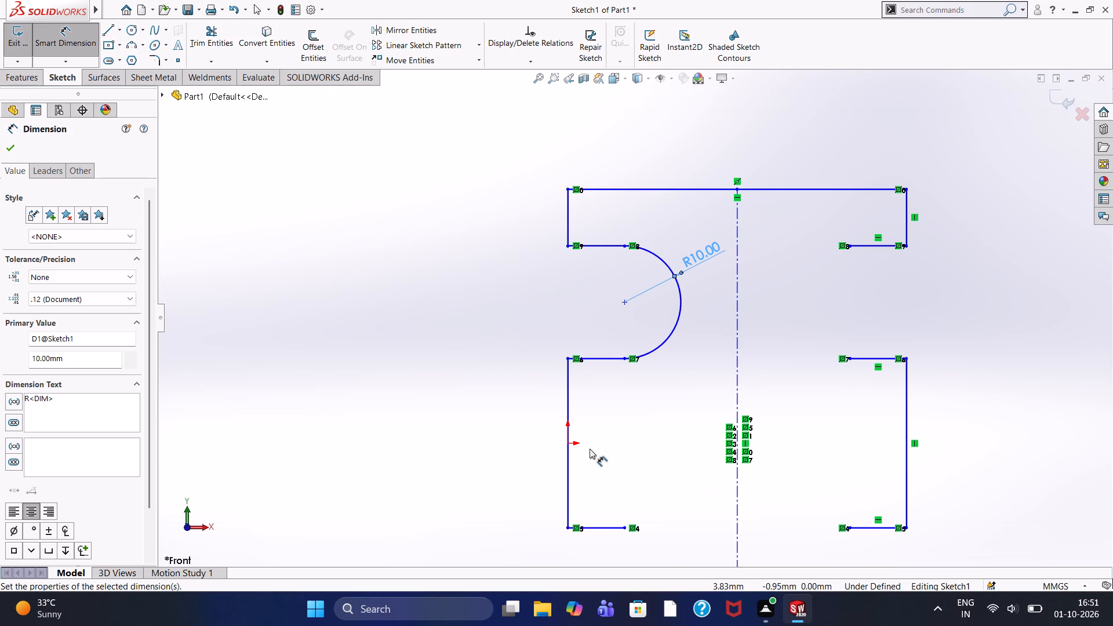
{"action": "scroll", "coordinate": [590, 449], "scroll_direction": "down", "scroll_amount": 1}
{"action": "scroll", "coordinate": [590, 449], "scroll_direction": "up", "scroll_amount": 5}
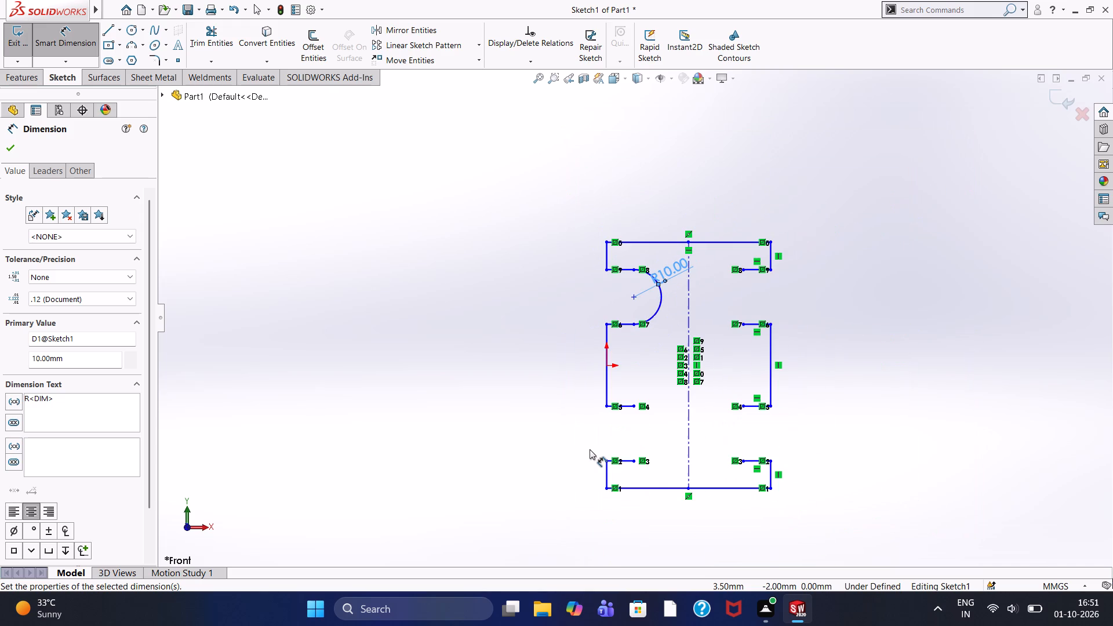
{"action": "left_click", "coordinate": [121, 31]}
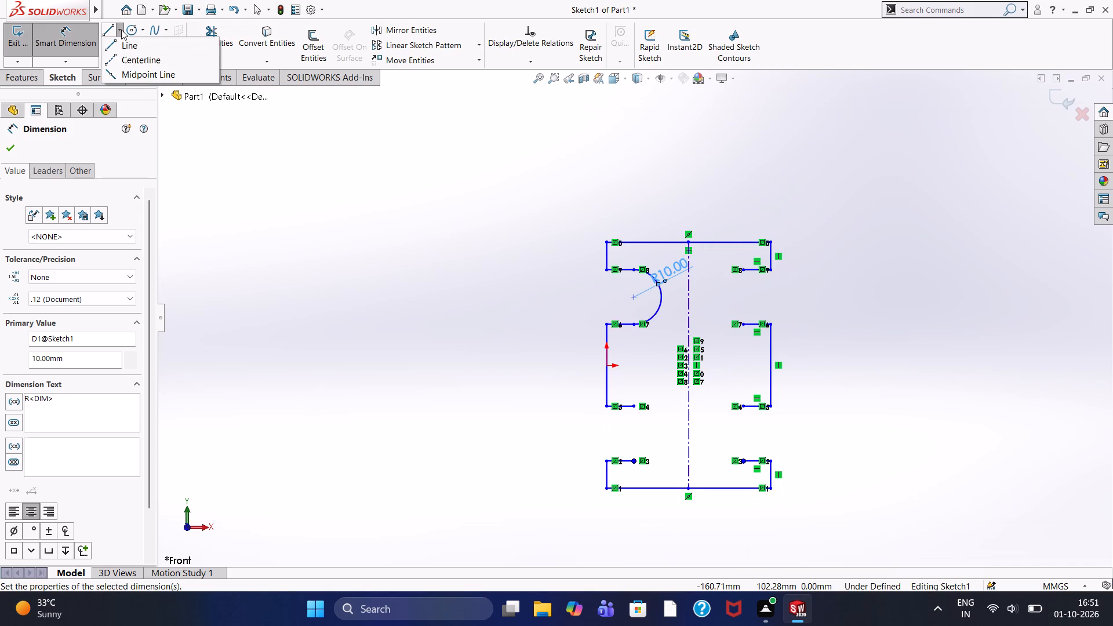
{"action": "left_click", "coordinate": [120, 59]}
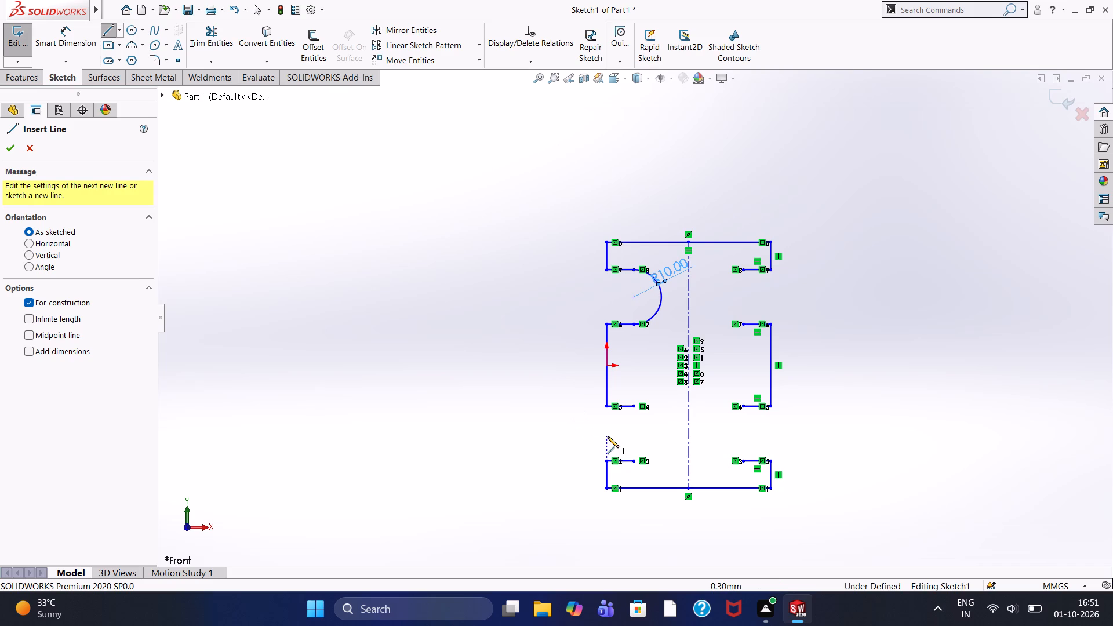
{"action": "left_click", "coordinate": [606, 363]}
{"action": "left_click", "coordinate": [652, 363]}
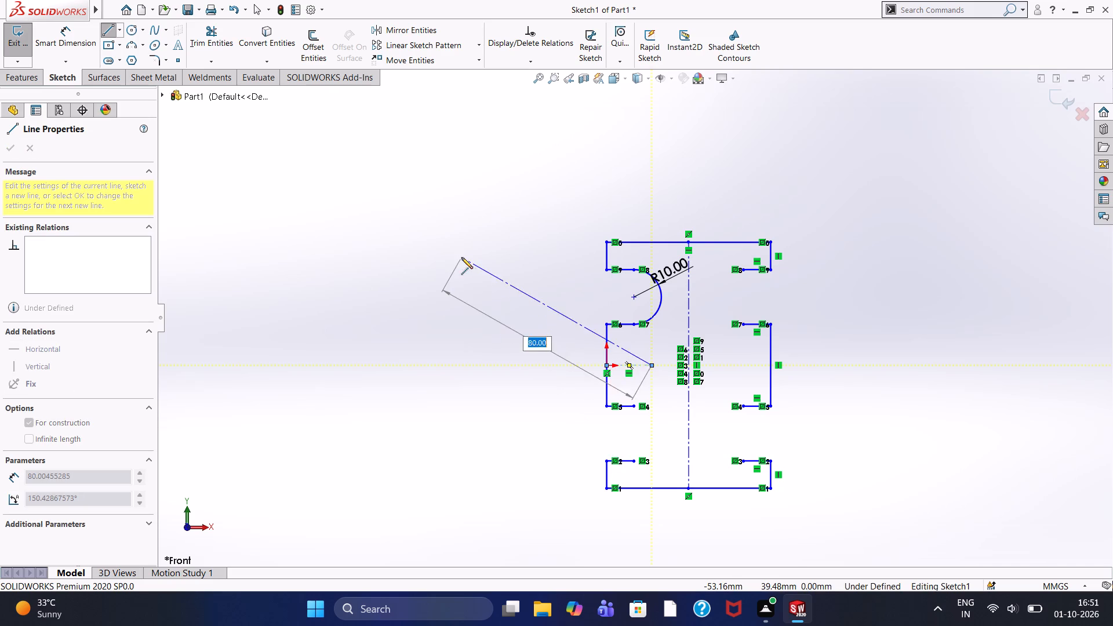
{"action": "right_click", "coordinate": [461, 257]}
{"action": "left_click", "coordinate": [467, 263]}
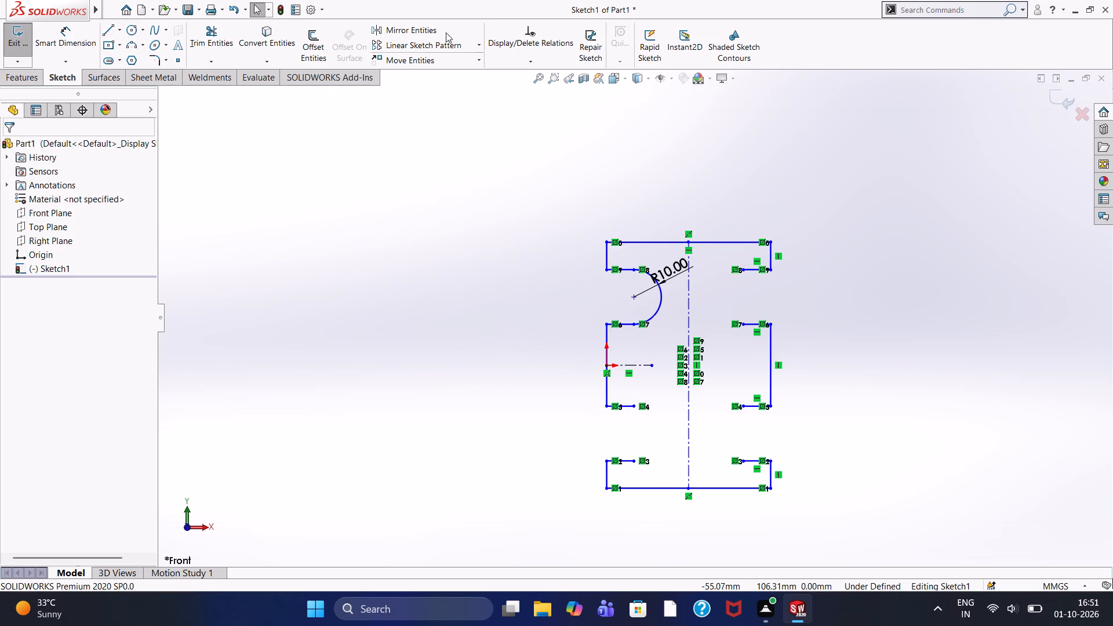
Mirror the upper-left notch arc about the short horizontal centerline to close the lower-left notch.
{"action": "left_click", "coordinate": [436, 30]}
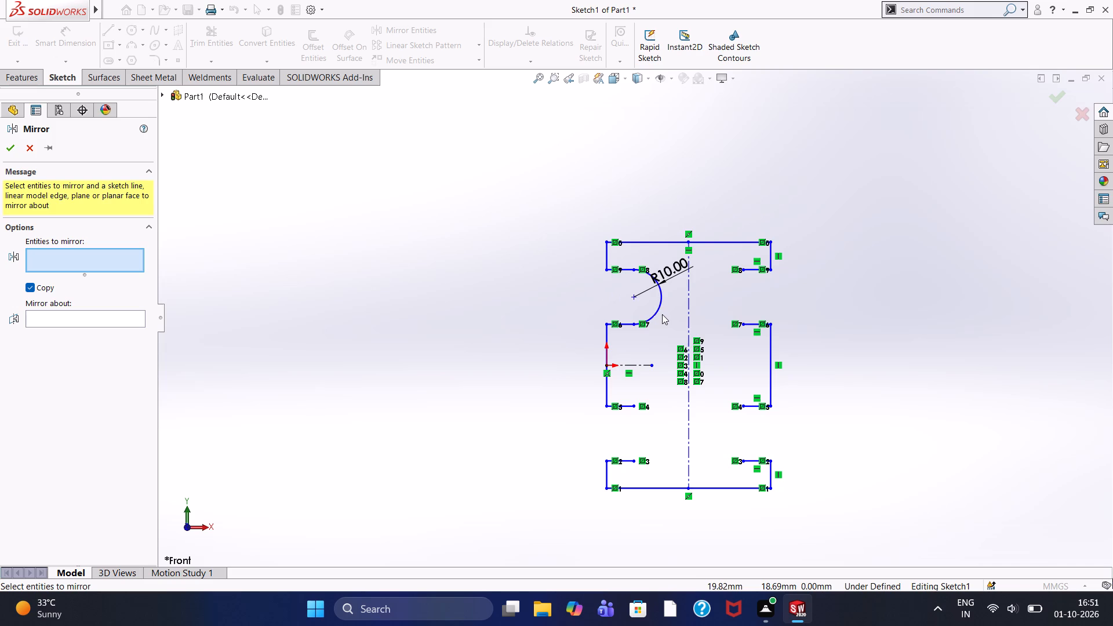
{"action": "left_click", "coordinate": [659, 304]}
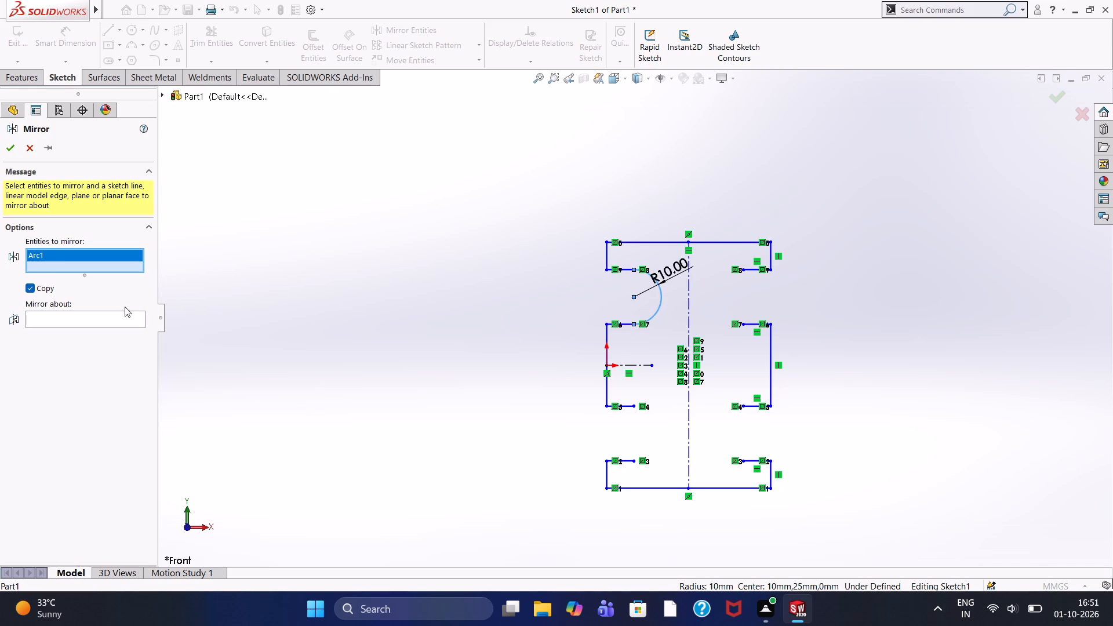
{"action": "left_click", "coordinate": [123, 314]}
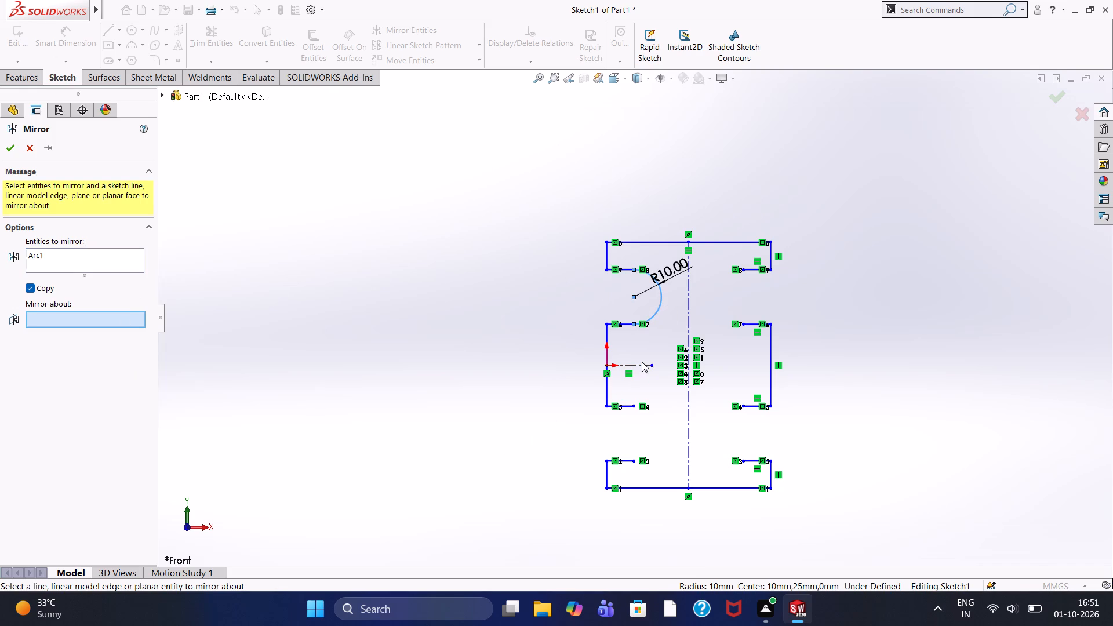
{"action": "left_click", "coordinate": [642, 367]}
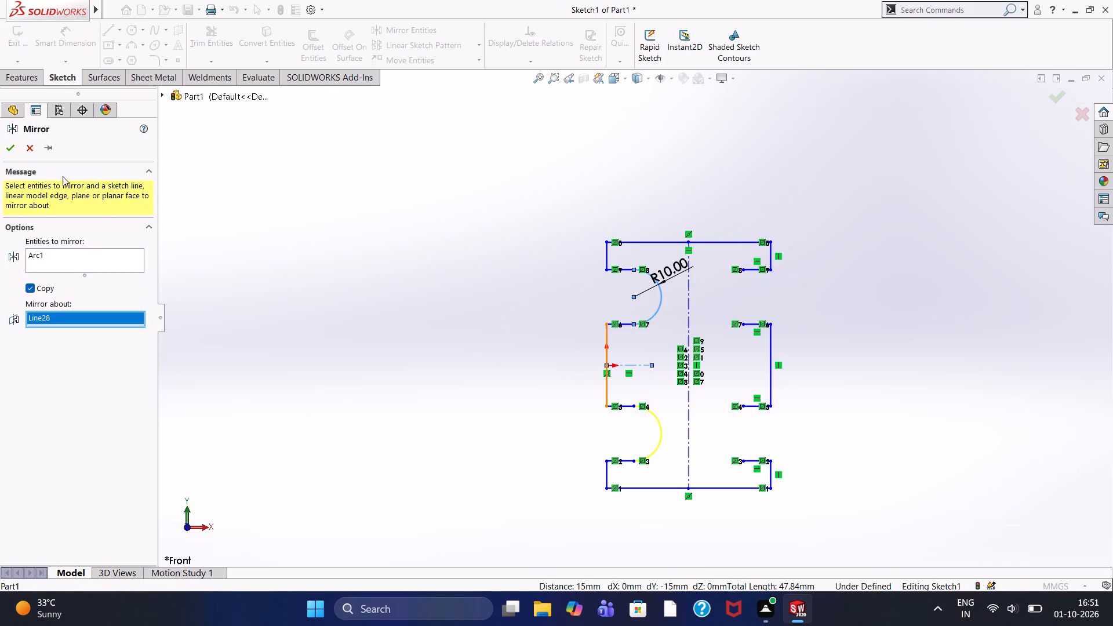
{"action": "left_click", "coordinate": [15, 147]}
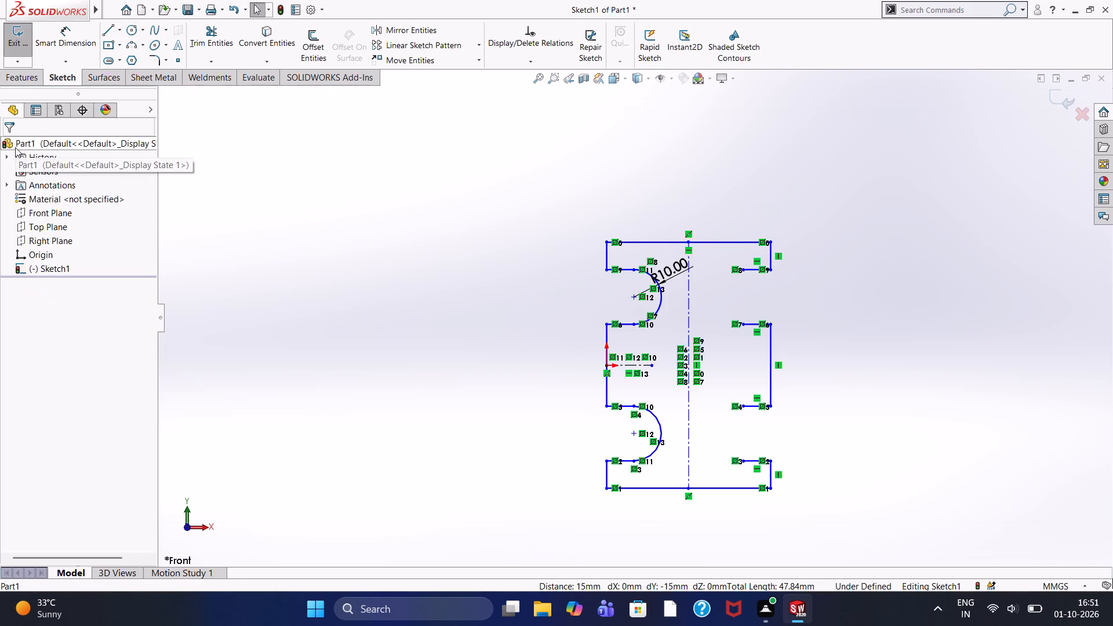
{"action": "left_click", "coordinate": [479, 310]}
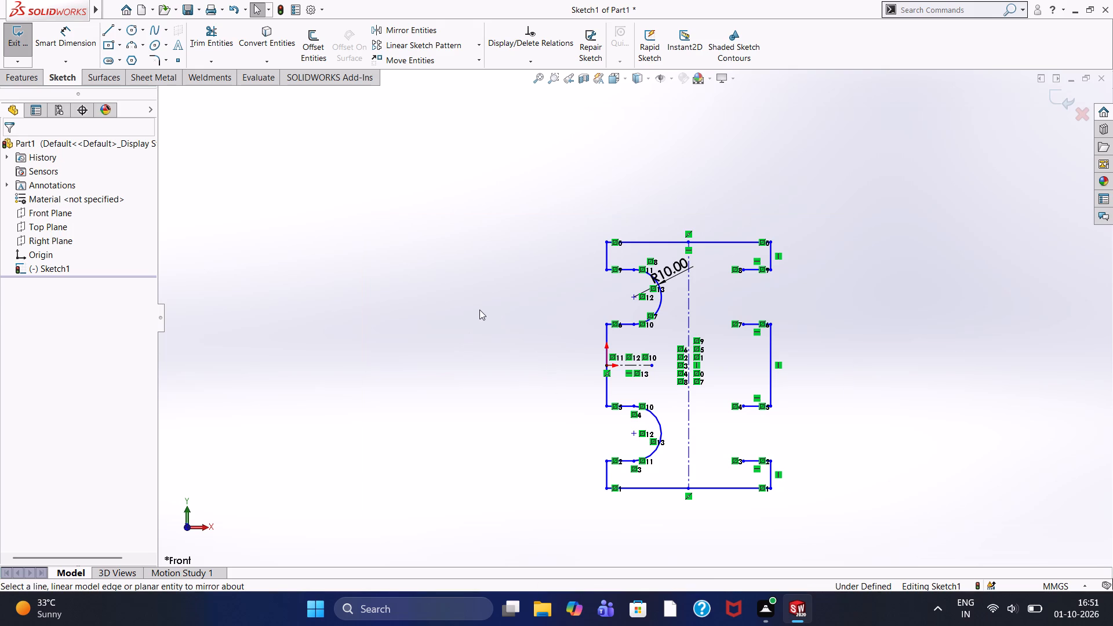
Mirror both left notch arcs about the vertical centerline to close the two right notches.
{"action": "left_click", "coordinate": [434, 31]}
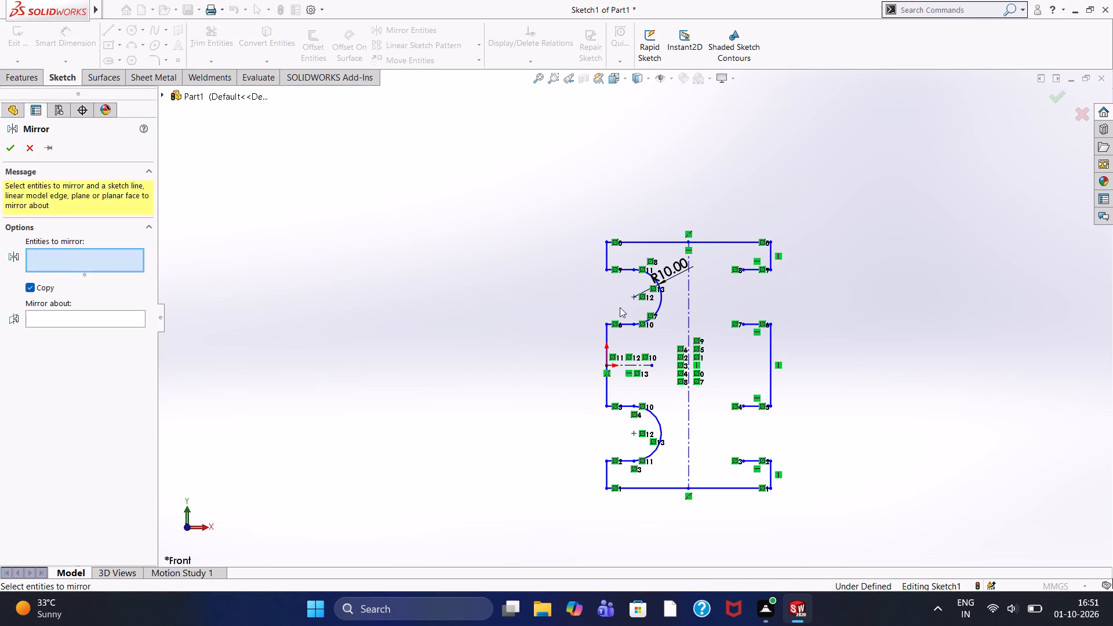
{"action": "left_click", "coordinate": [661, 303]}
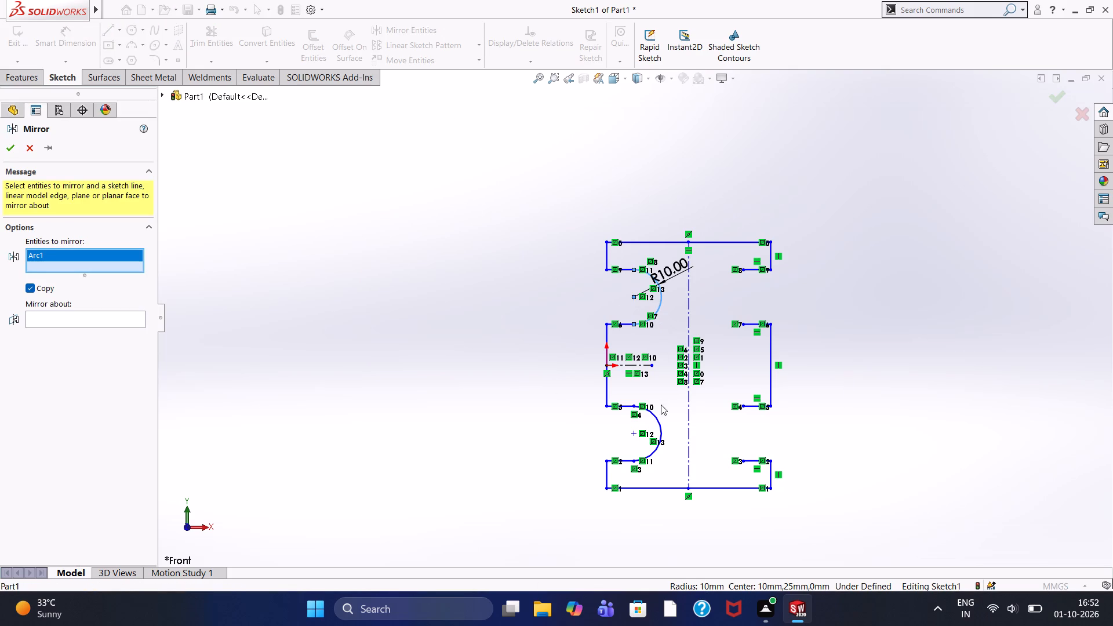
{"action": "left_click", "coordinate": [656, 422]}
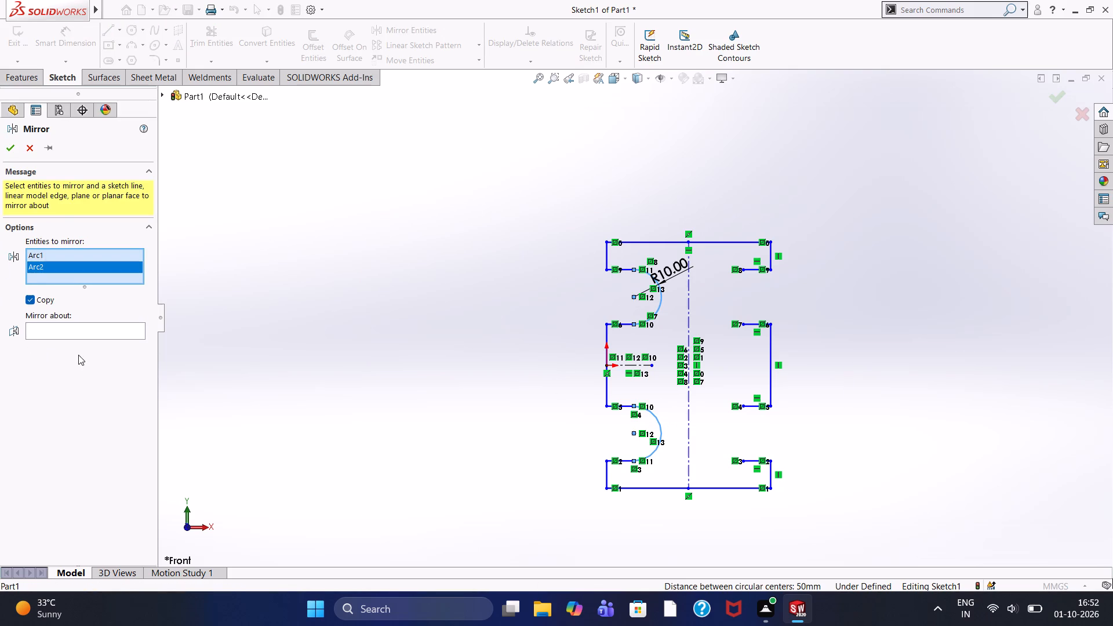
{"action": "left_click", "coordinate": [80, 336]}
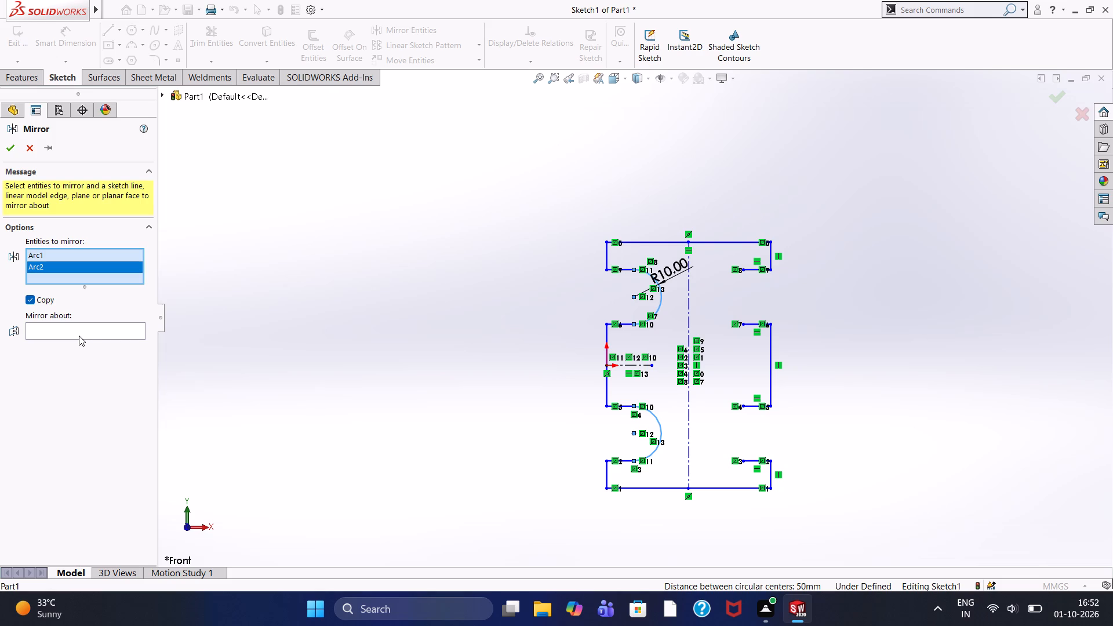
{"action": "left_click", "coordinate": [79, 336]}
{"action": "left_click", "coordinate": [82, 329]}
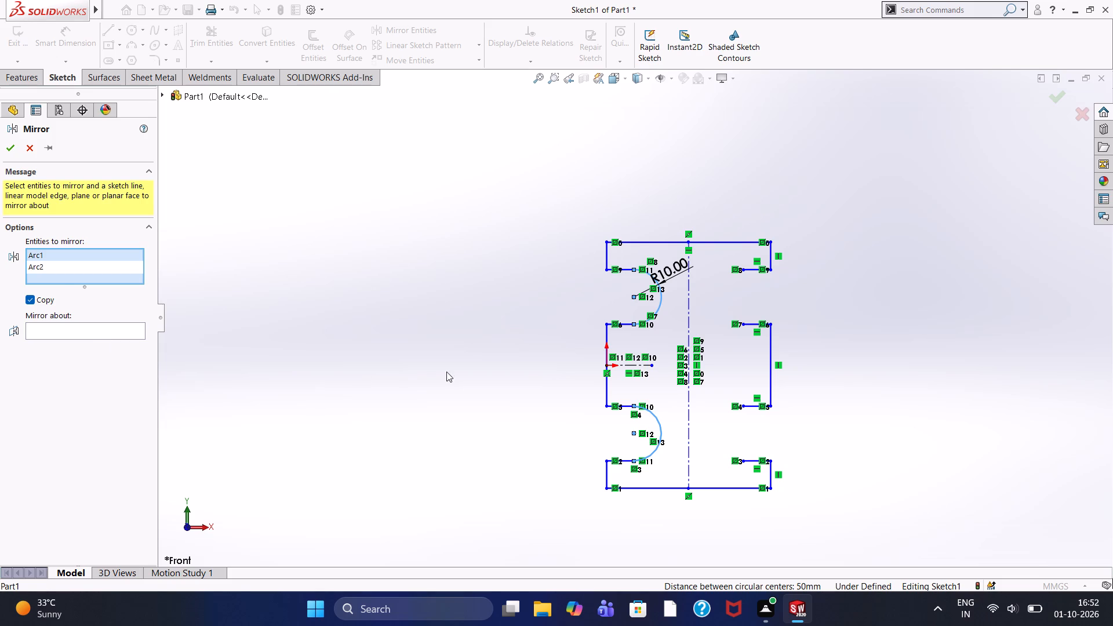
{"action": "left_click", "coordinate": [686, 402]}
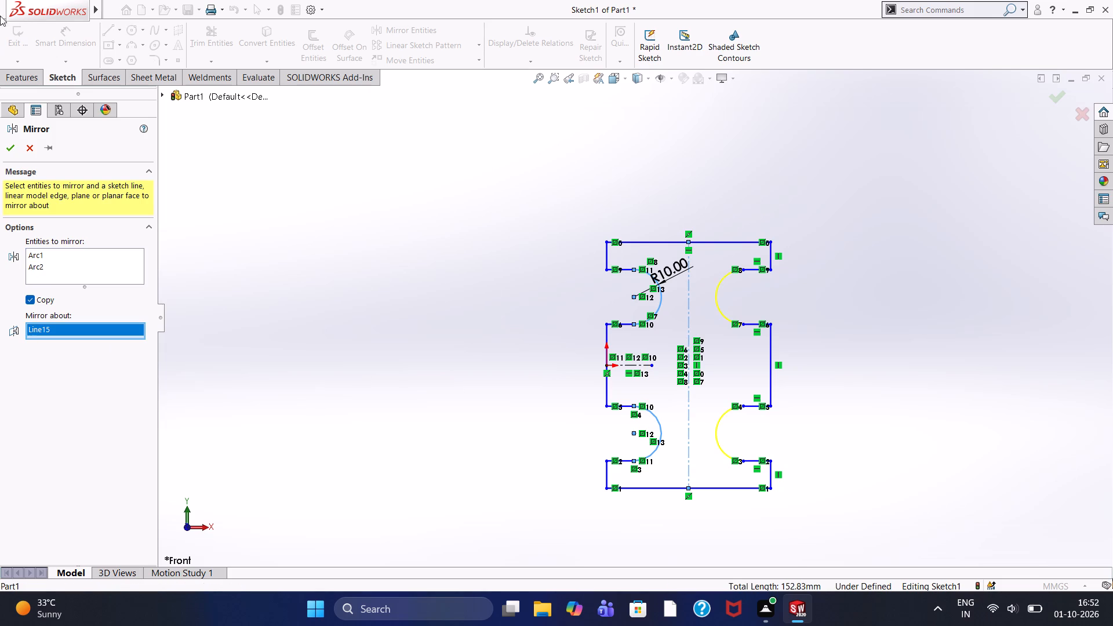
{"action": "left_click", "coordinate": [2, 148]}
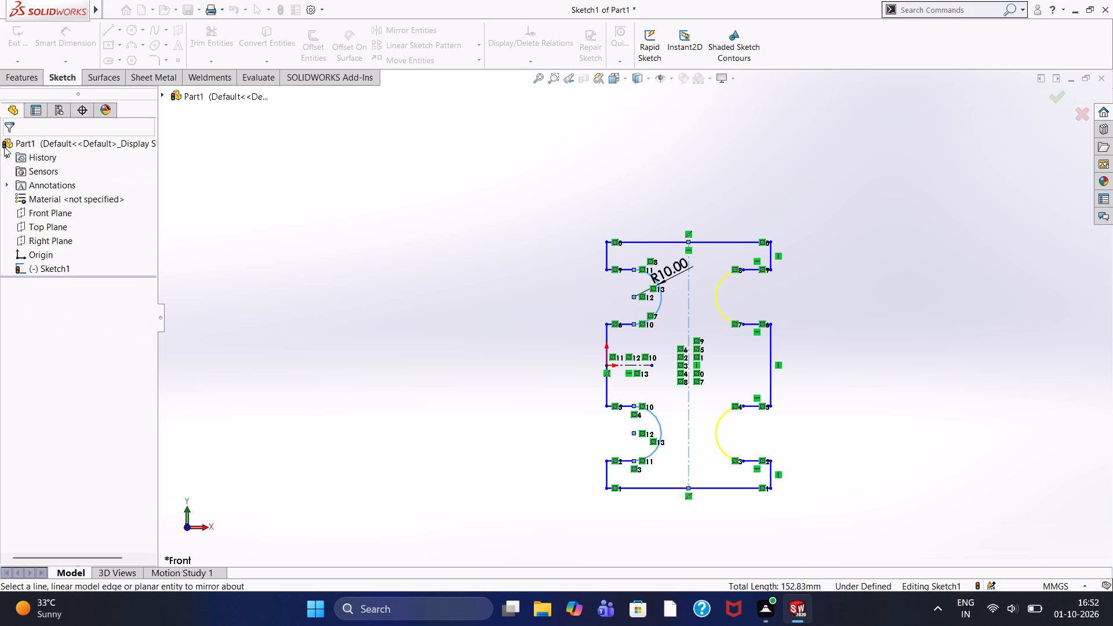
{"action": "left_click", "coordinate": [561, 257]}
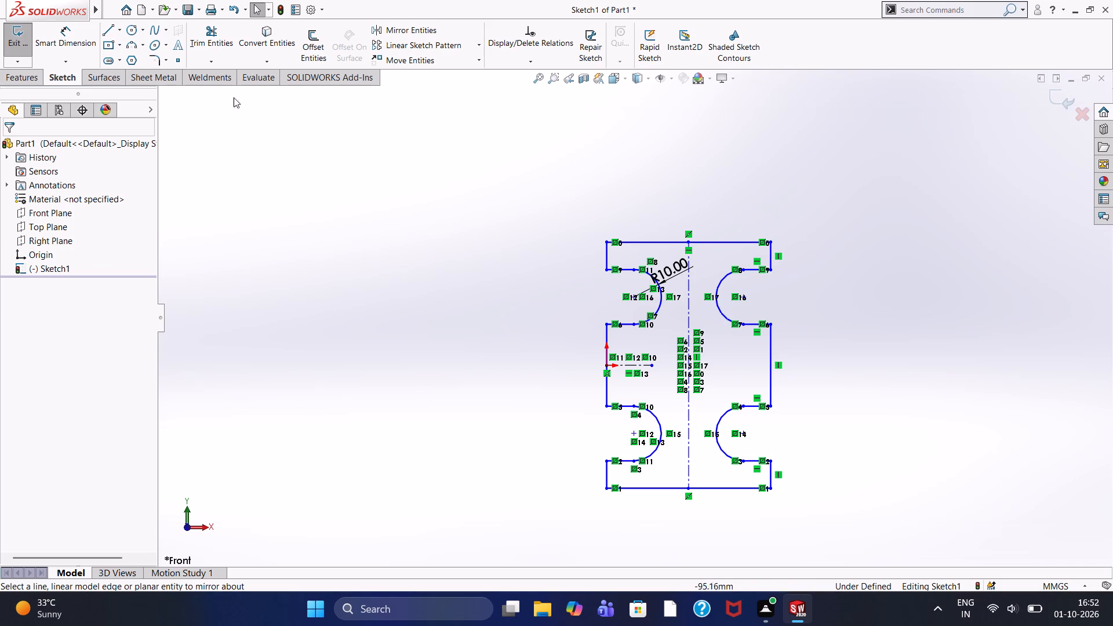
Extrude the notched profile as a blind boss 10 mm deep.
{"action": "left_click", "coordinate": [18, 72]}
{"action": "left_click", "coordinate": [20, 46]}
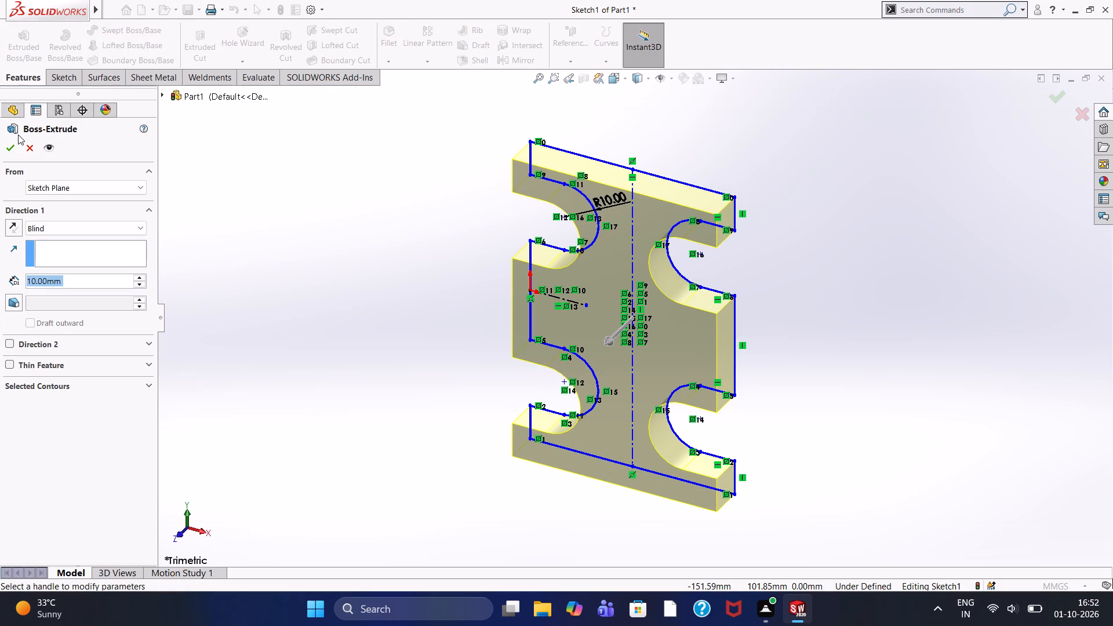
{"action": "left_click", "coordinate": [10, 145]}
{"action": "left_click", "coordinate": [339, 246]}
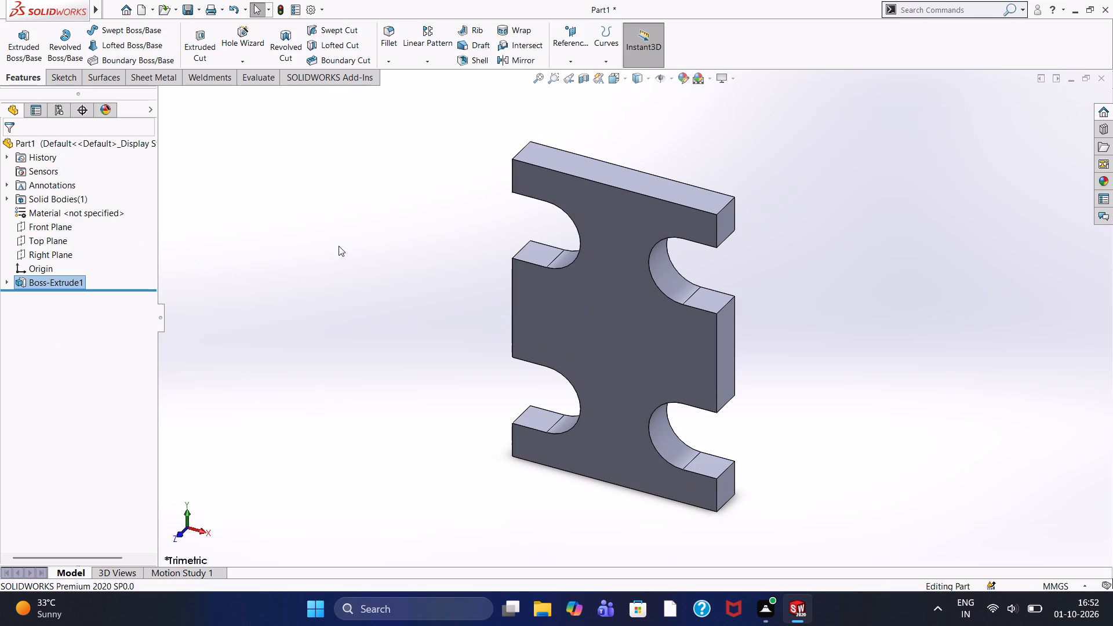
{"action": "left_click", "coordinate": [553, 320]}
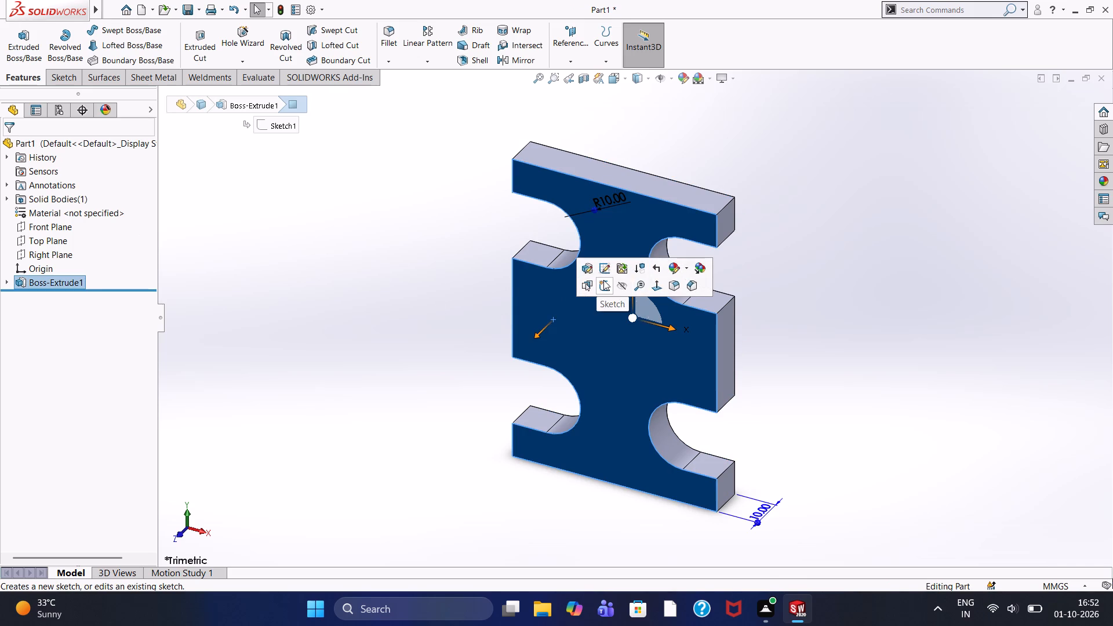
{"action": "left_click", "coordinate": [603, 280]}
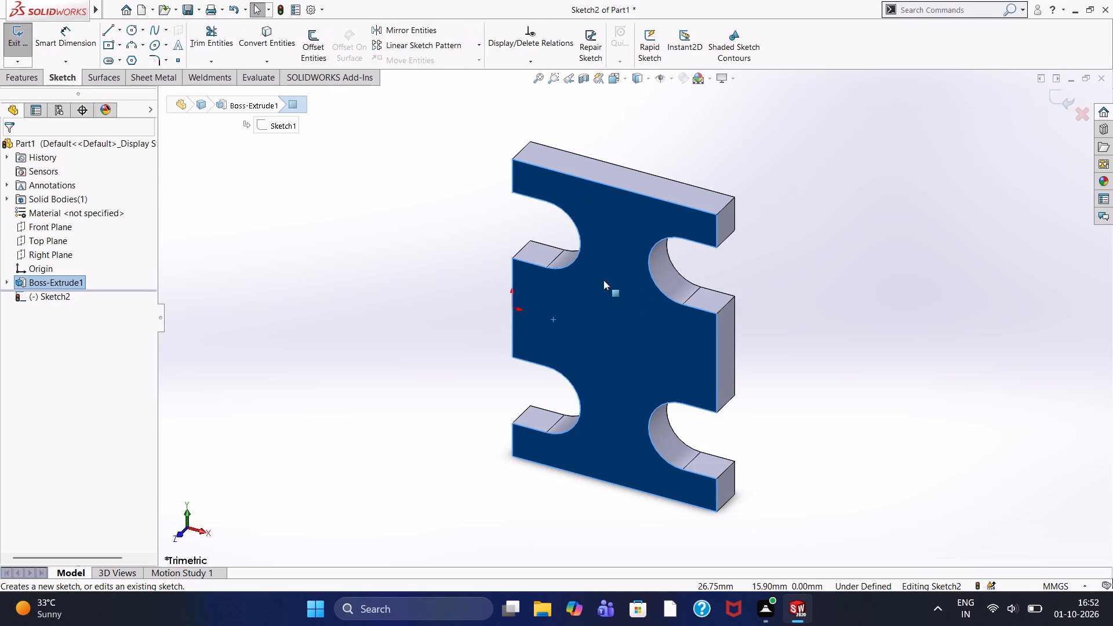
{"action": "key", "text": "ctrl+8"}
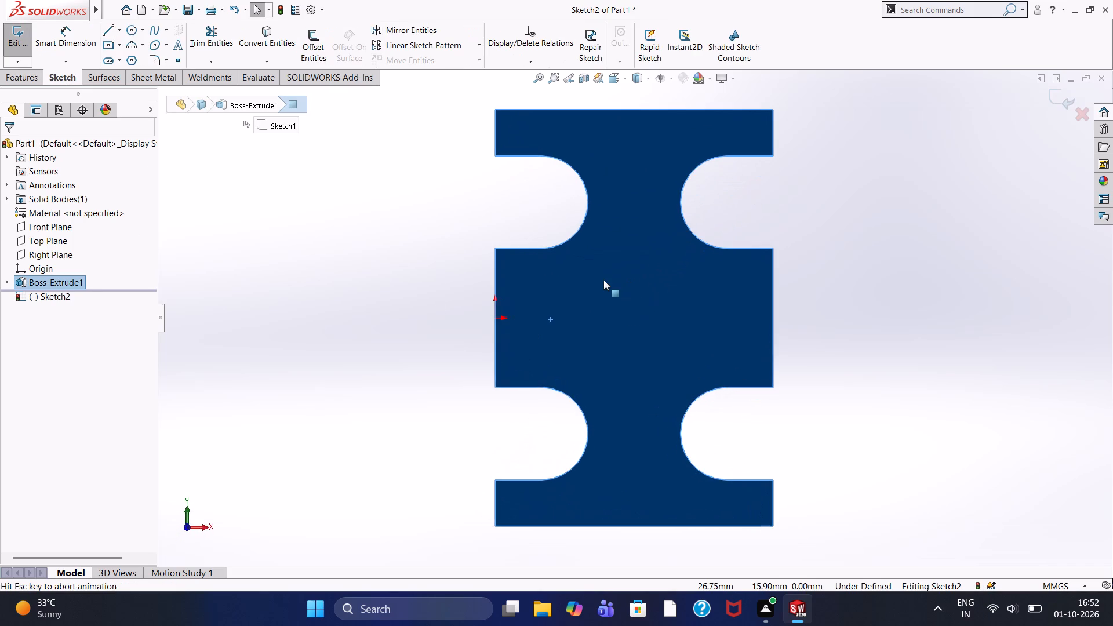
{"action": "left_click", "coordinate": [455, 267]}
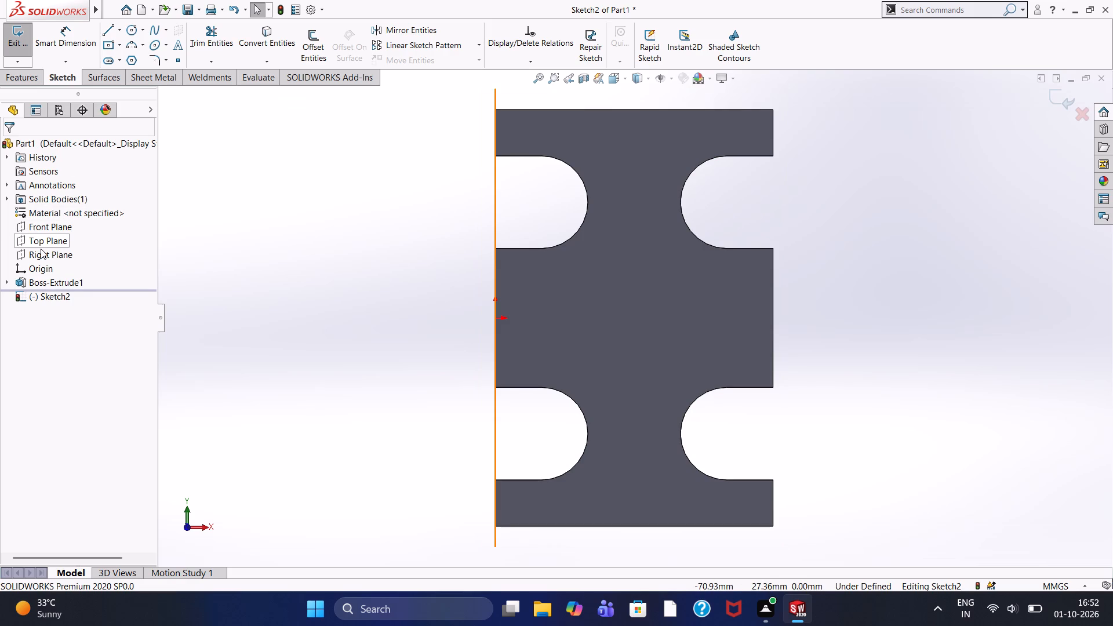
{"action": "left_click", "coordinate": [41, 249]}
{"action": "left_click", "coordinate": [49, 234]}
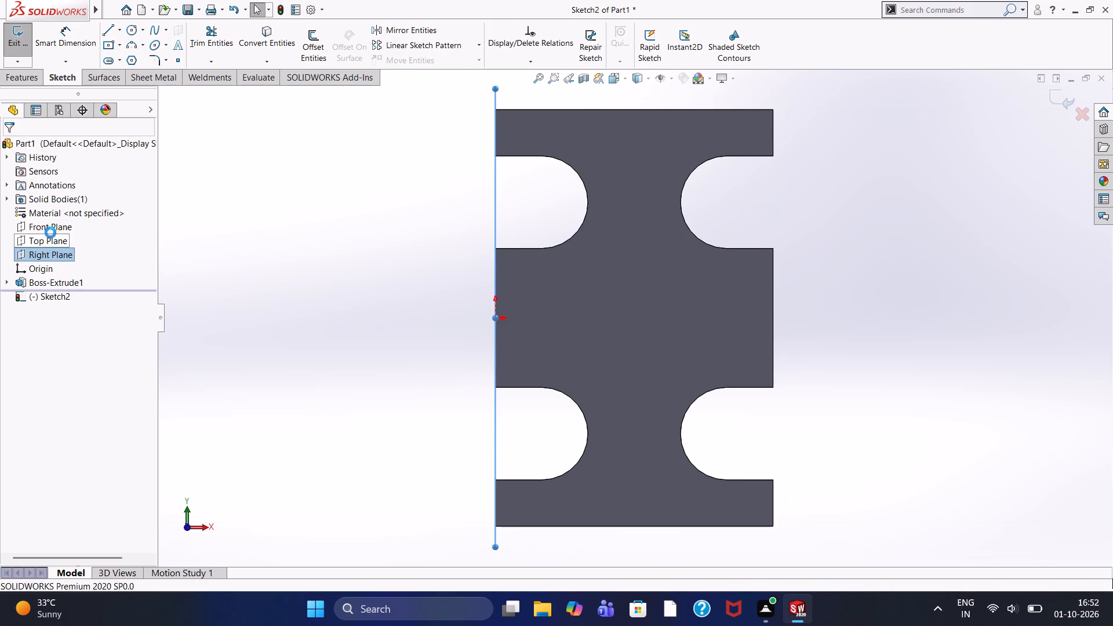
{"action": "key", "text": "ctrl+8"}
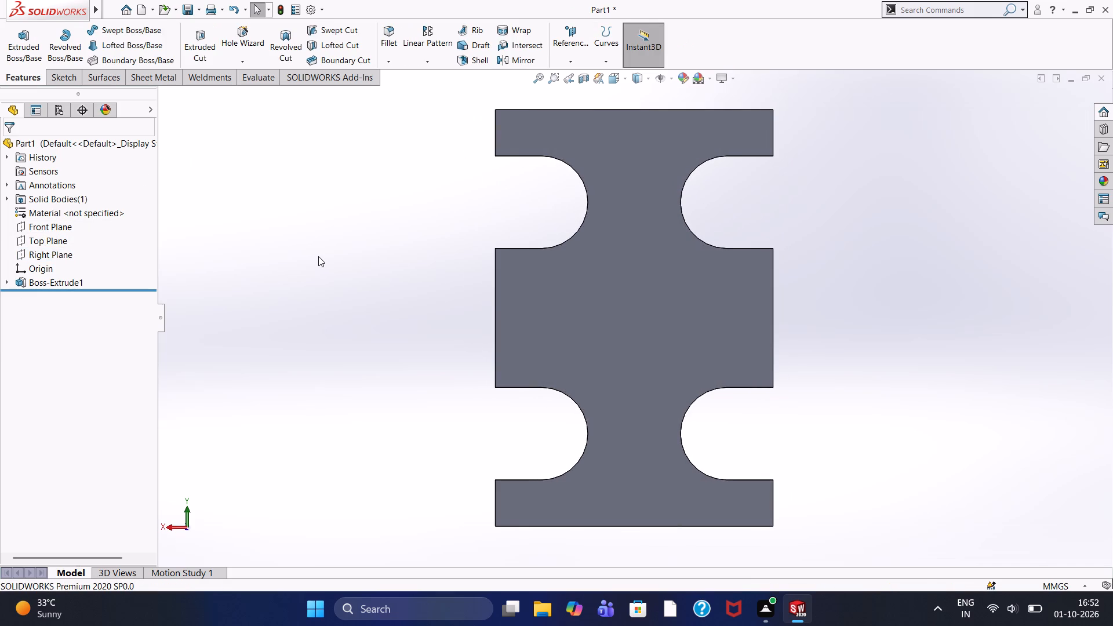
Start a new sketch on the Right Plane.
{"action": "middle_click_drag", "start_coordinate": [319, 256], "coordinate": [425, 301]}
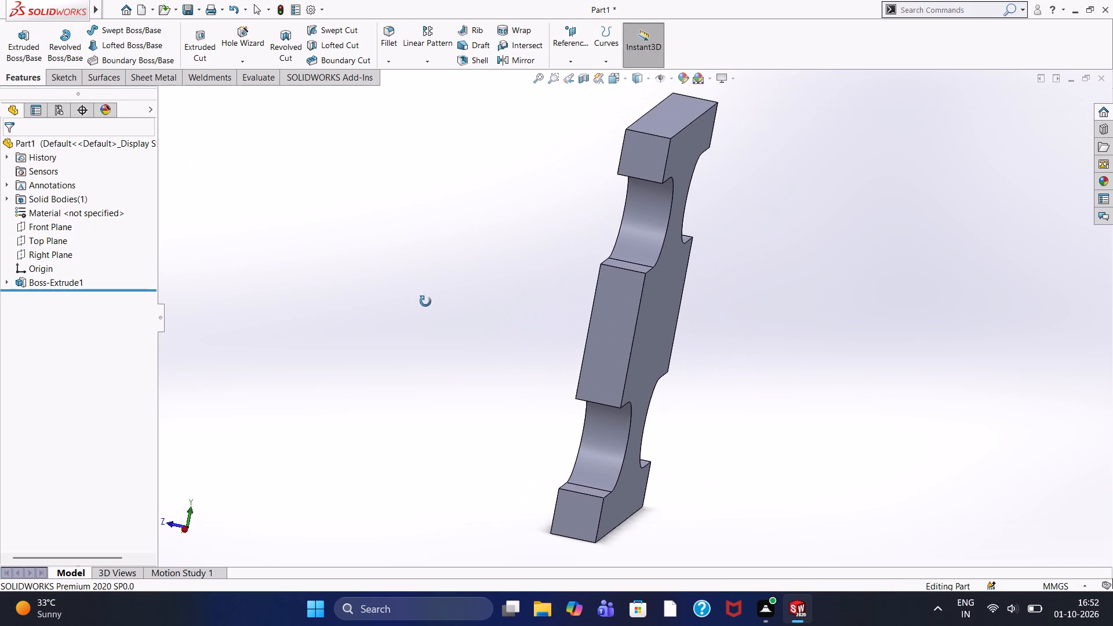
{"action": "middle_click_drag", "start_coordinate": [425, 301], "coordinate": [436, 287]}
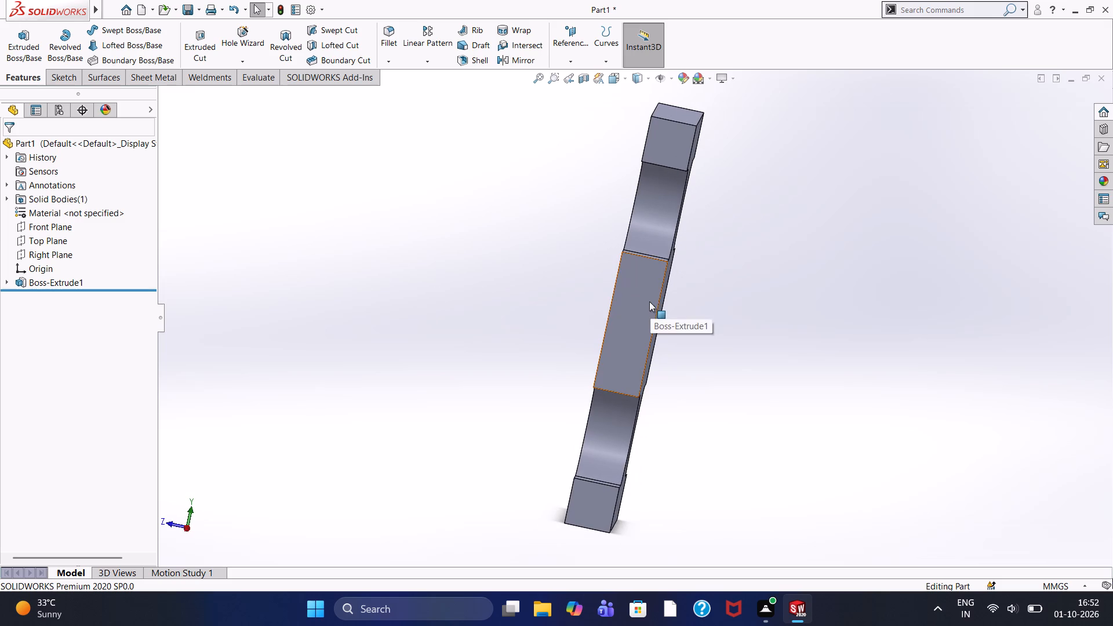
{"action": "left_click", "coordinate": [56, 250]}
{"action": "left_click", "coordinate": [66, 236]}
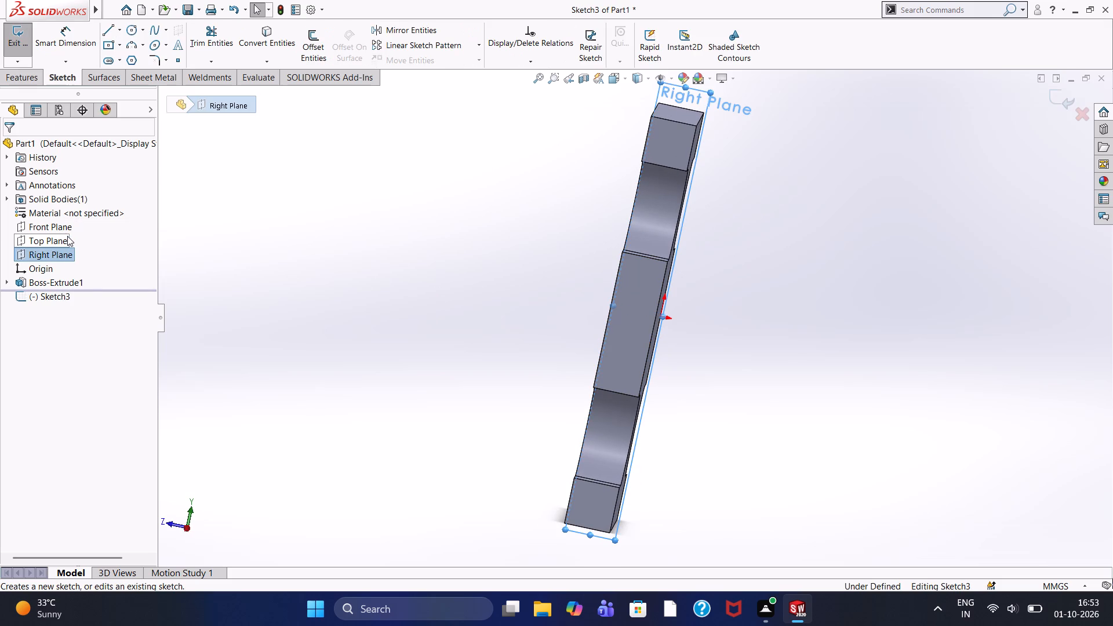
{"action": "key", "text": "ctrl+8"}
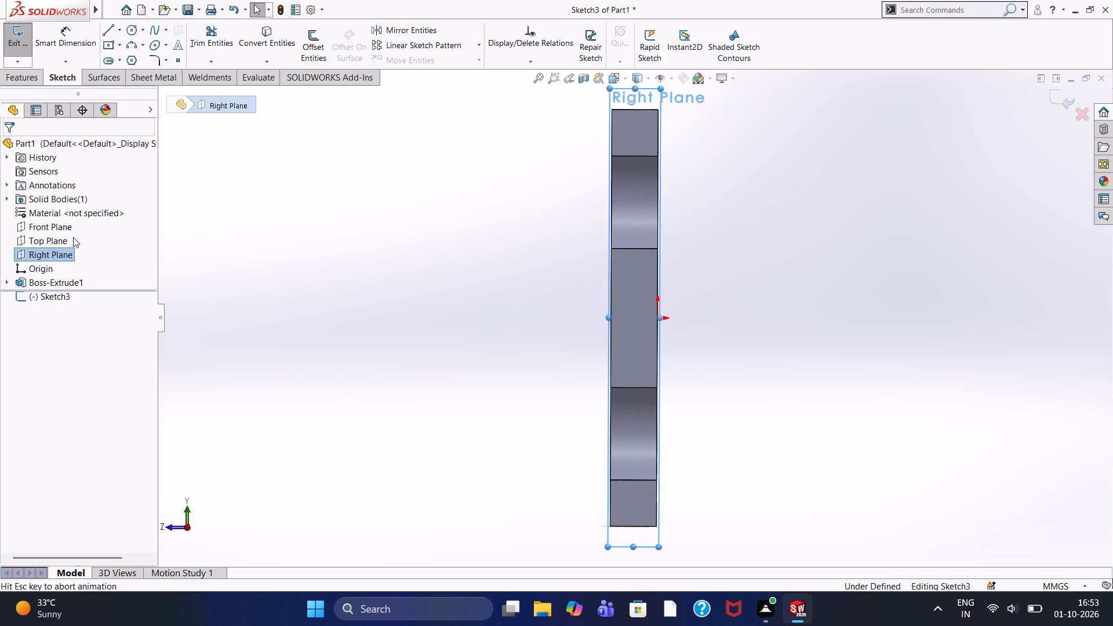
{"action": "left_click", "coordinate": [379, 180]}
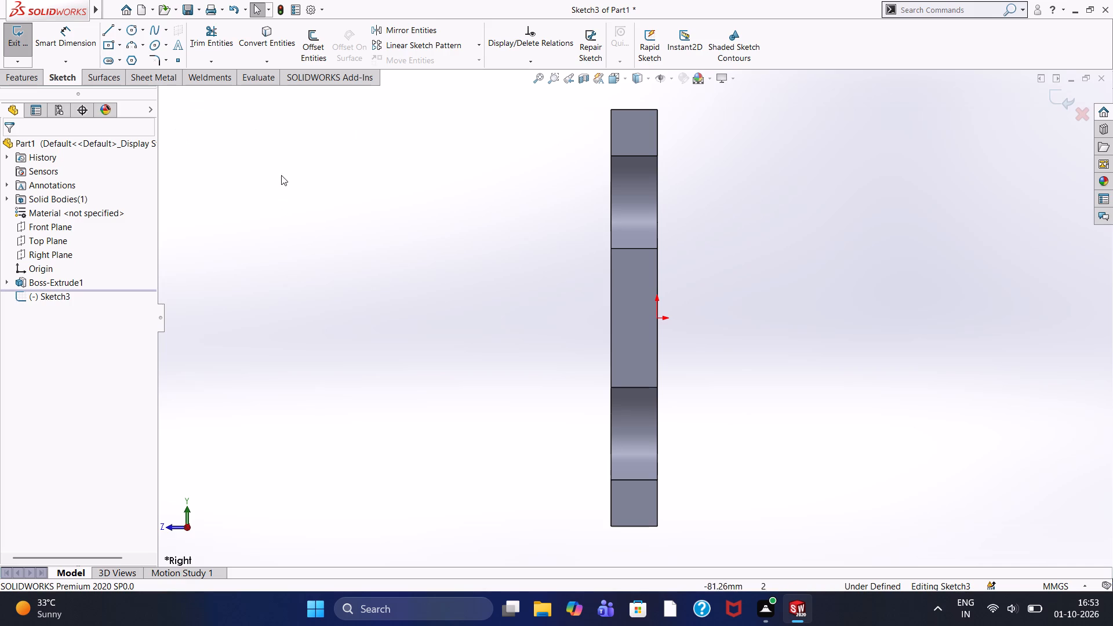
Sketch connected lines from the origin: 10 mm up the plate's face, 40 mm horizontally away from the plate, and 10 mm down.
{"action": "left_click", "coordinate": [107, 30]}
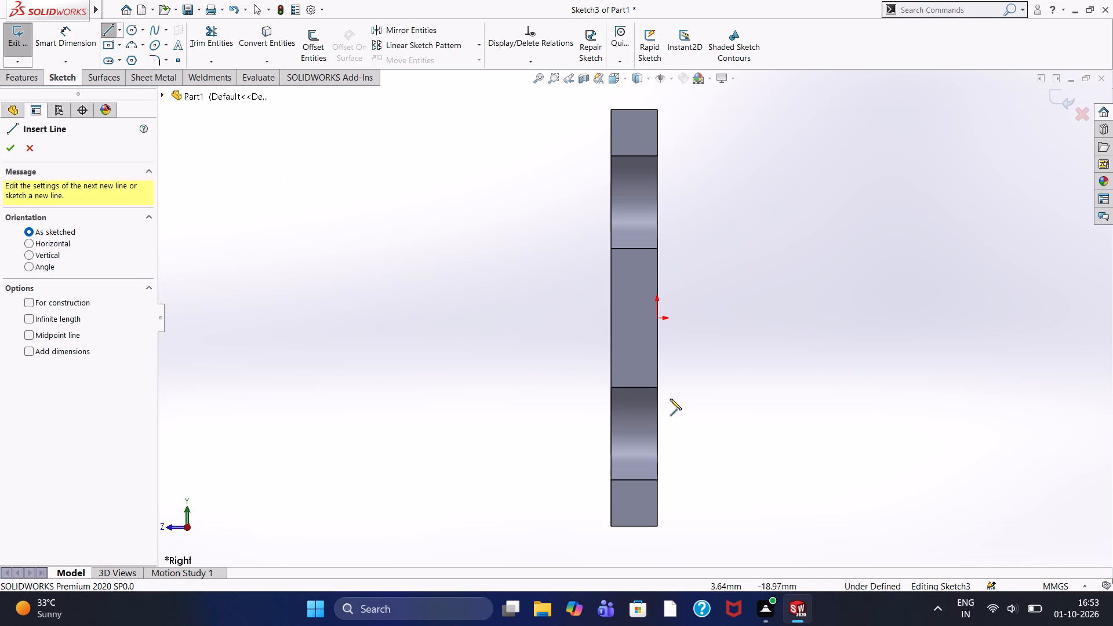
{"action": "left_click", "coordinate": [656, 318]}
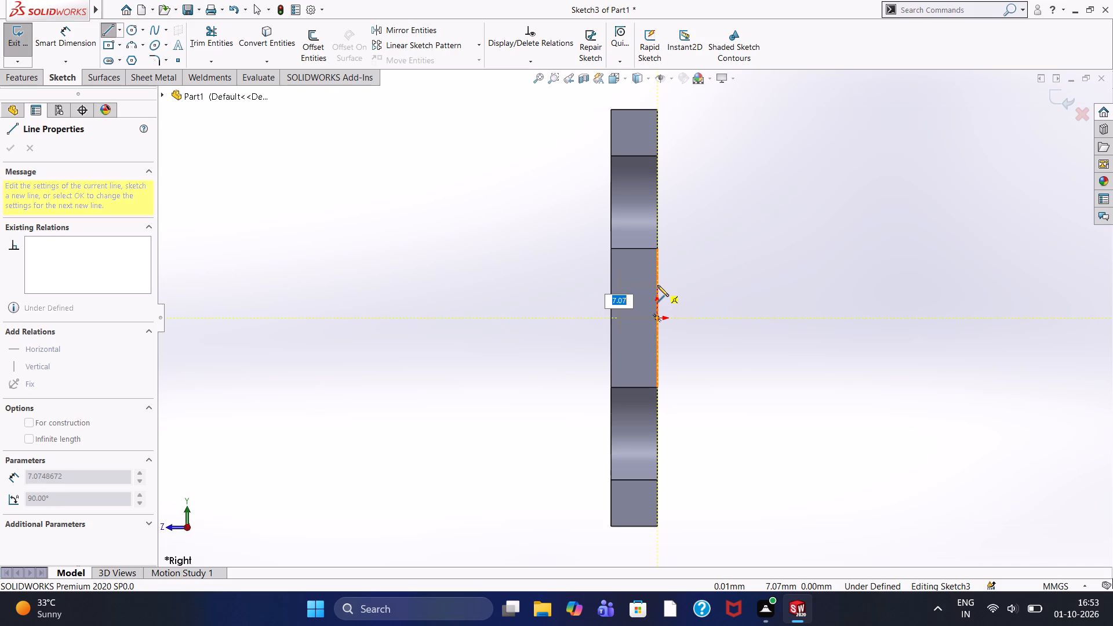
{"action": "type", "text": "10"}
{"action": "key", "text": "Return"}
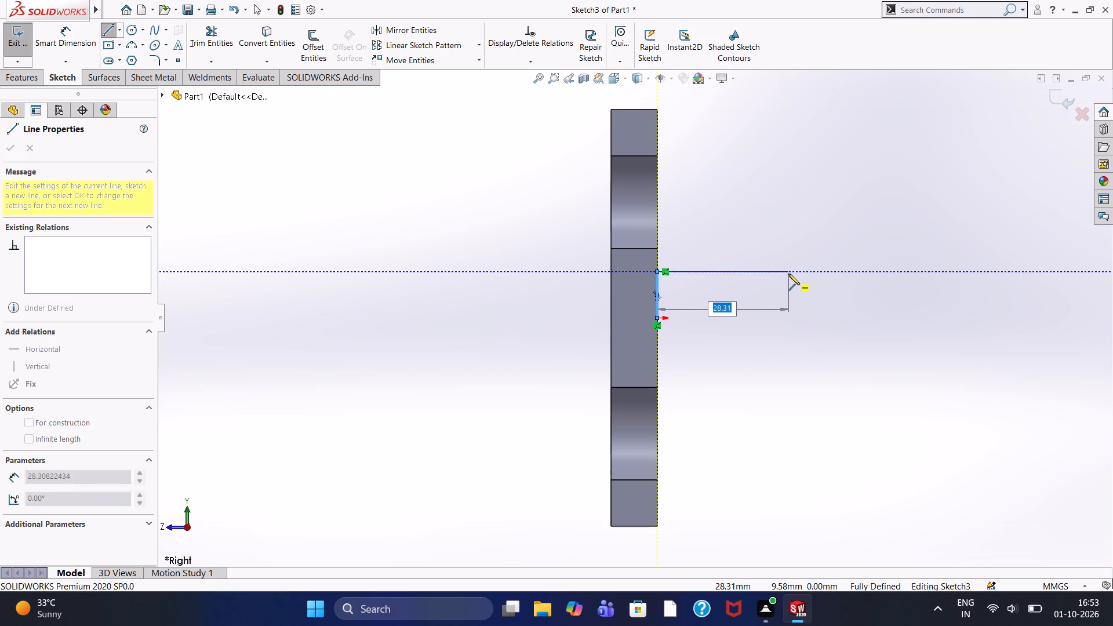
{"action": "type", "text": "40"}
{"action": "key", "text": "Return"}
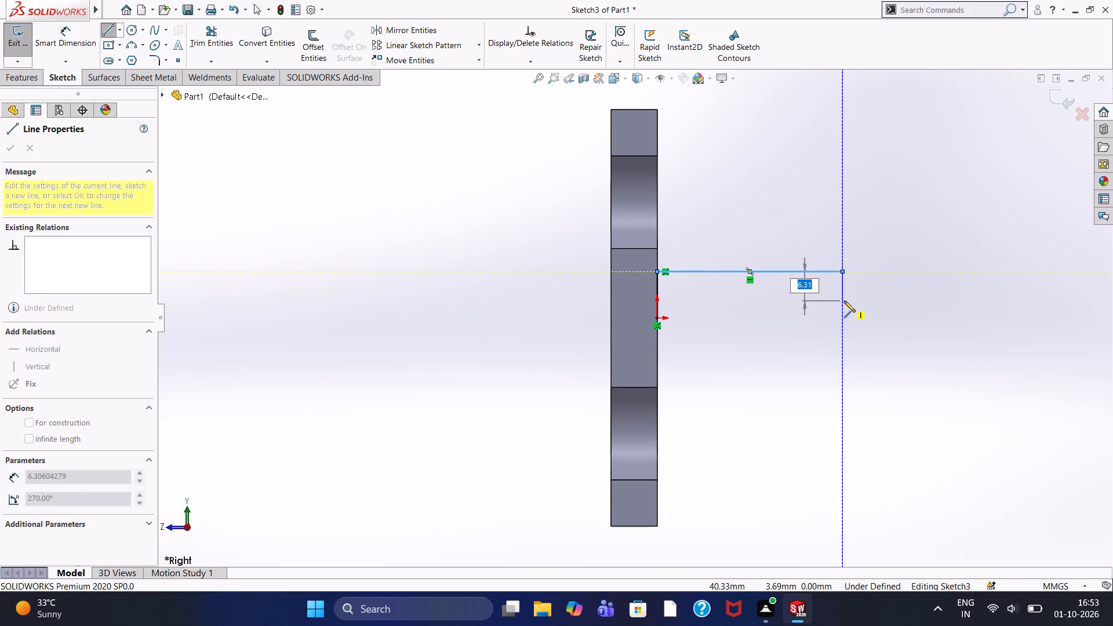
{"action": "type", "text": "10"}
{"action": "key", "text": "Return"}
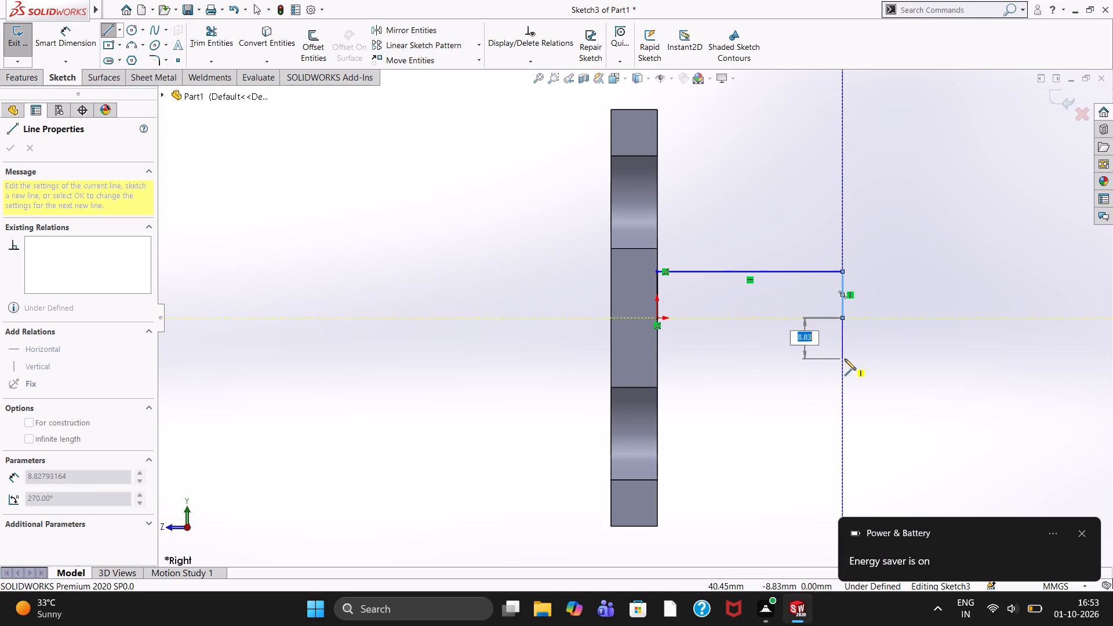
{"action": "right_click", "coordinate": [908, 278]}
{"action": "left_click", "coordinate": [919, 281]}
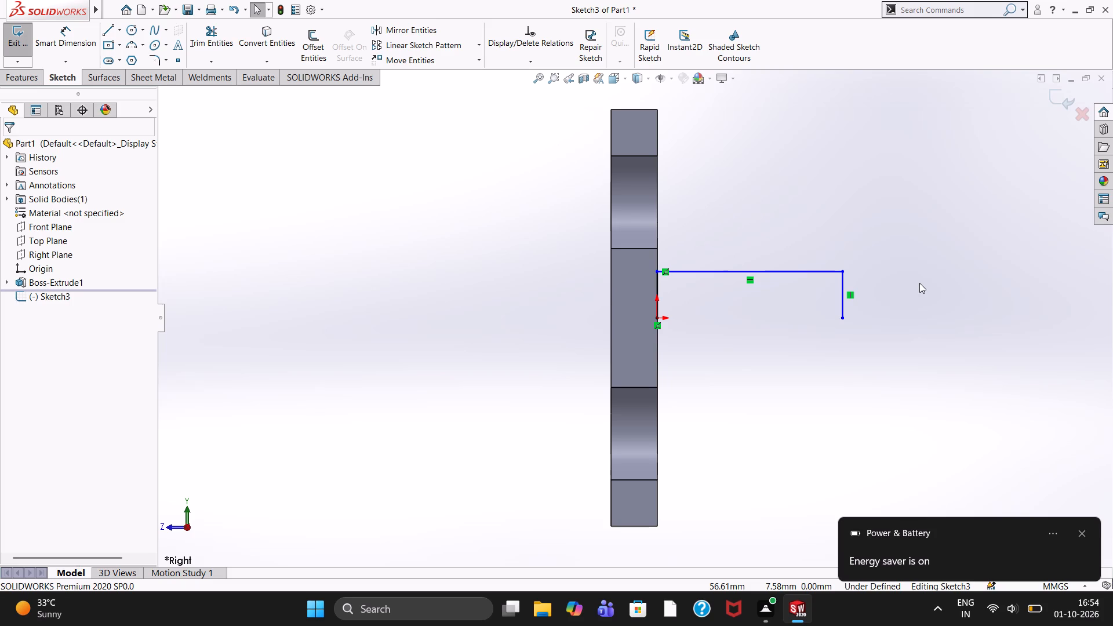
Examine the open line profile and its position relative to the plate from different angles.
{"action": "scroll", "coordinate": [922, 283], "scroll_direction": "down", "scroll_amount": 6}
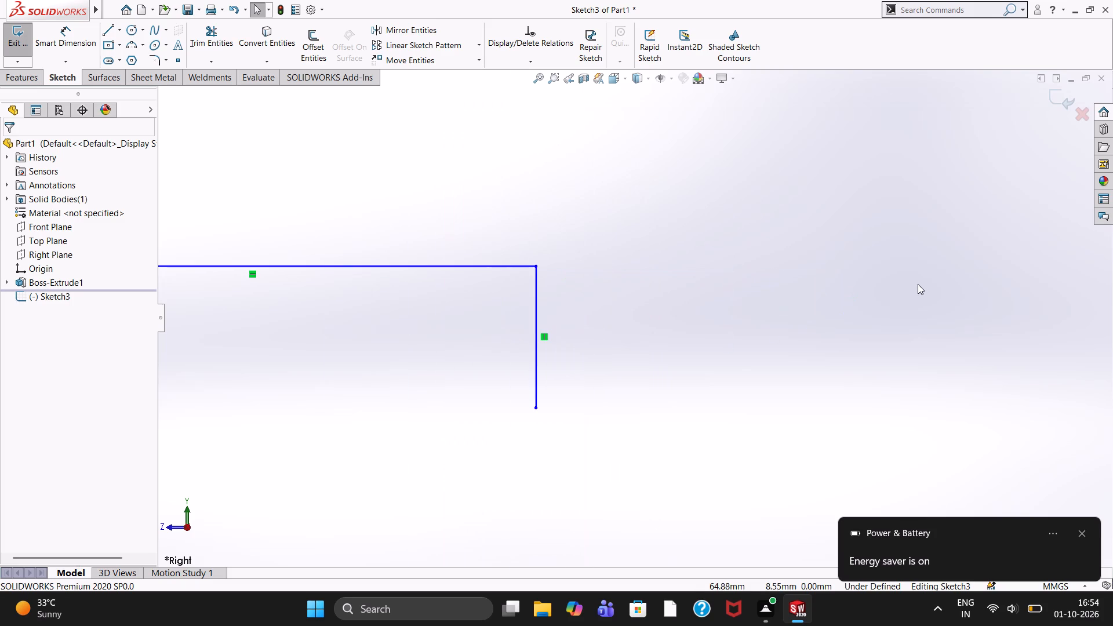
{"action": "scroll", "coordinate": [954, 267], "scroll_direction": "down", "scroll_amount": 3}
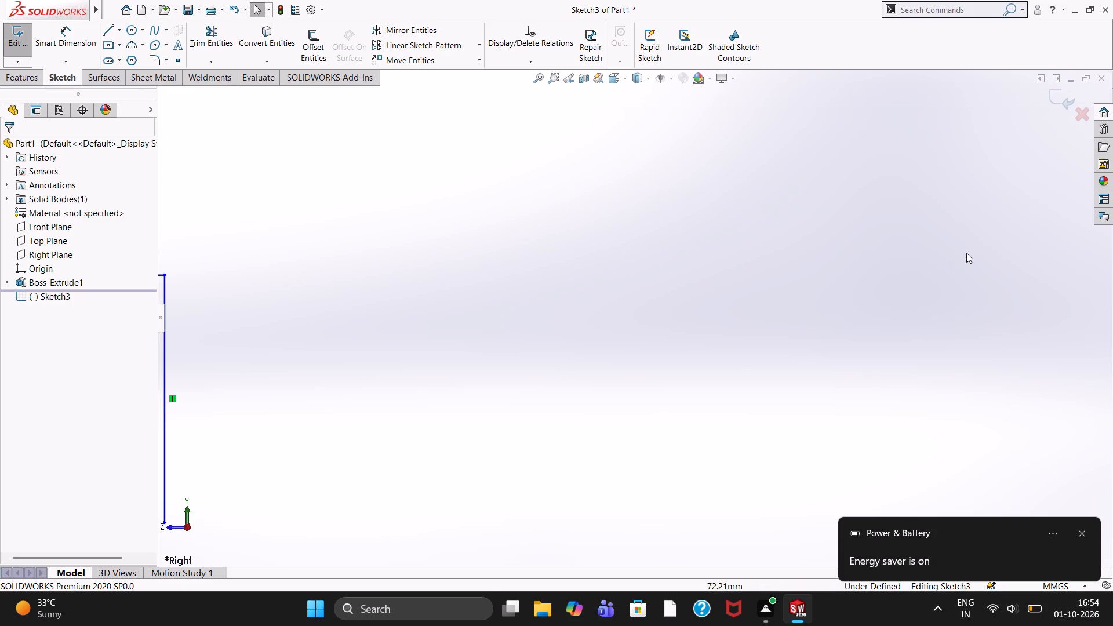
{"action": "scroll", "coordinate": [1112, 341], "scroll_direction": "down", "scroll_amount": 3}
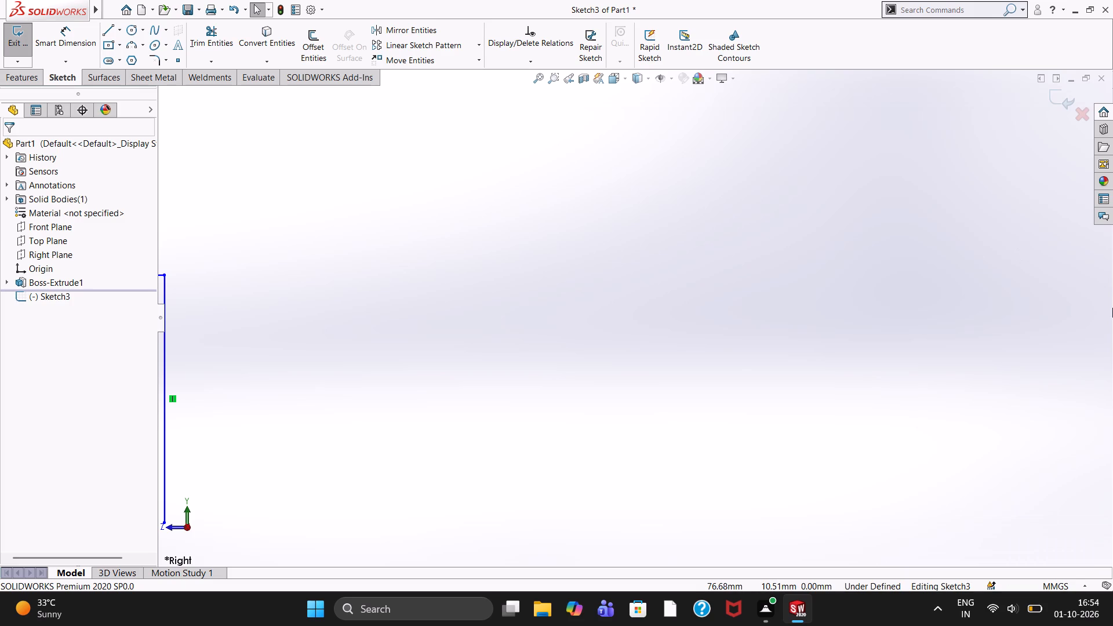
{"action": "scroll", "coordinate": [1108, 327], "scroll_direction": "up", "scroll_amount": 5}
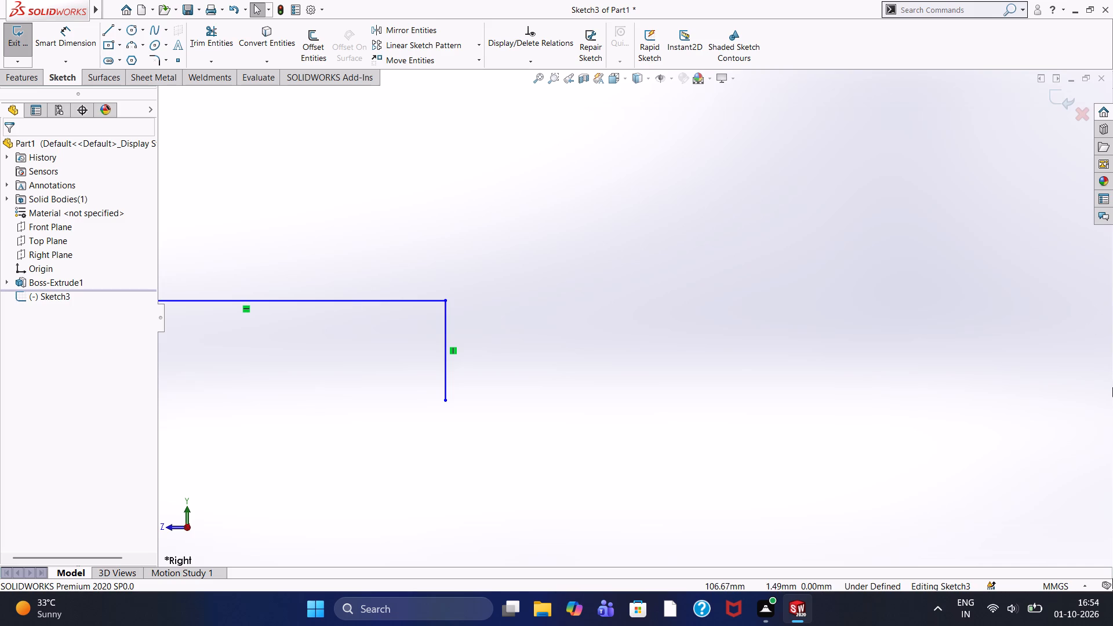
{"action": "scroll", "coordinate": [830, 528], "scroll_direction": "down", "scroll_amount": 1}
{"action": "scroll", "coordinate": [285, 455], "scroll_direction": "down", "scroll_amount": 1}
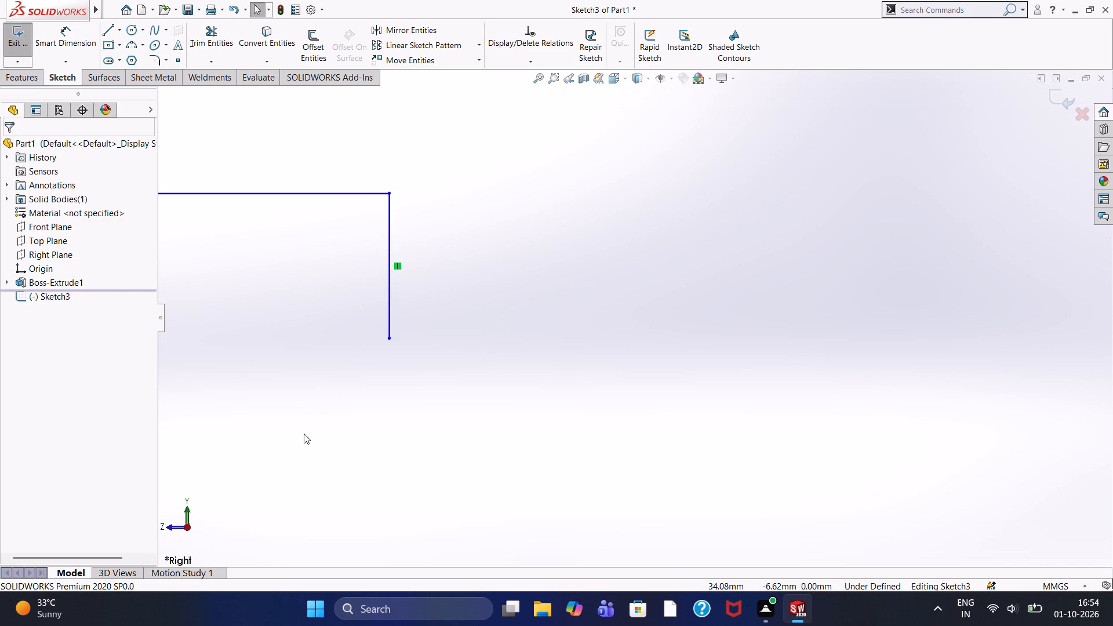
{"action": "scroll", "coordinate": [295, 434], "scroll_direction": "up", "scroll_amount": 4}
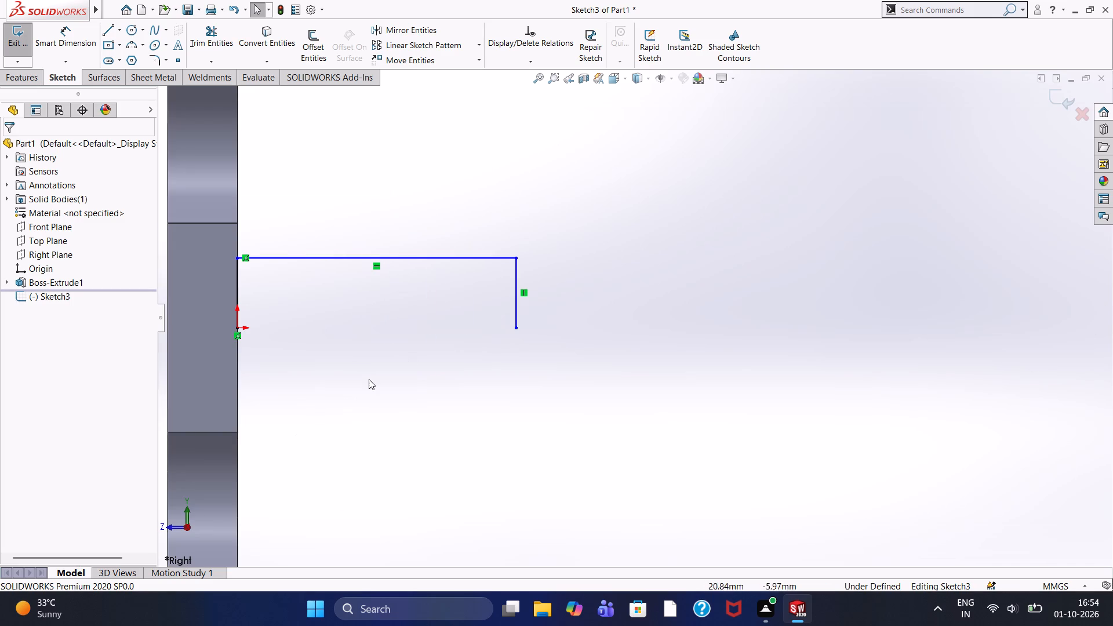
{"action": "middle_click_drag", "start_coordinate": [365, 379], "coordinate": [341, 391]}
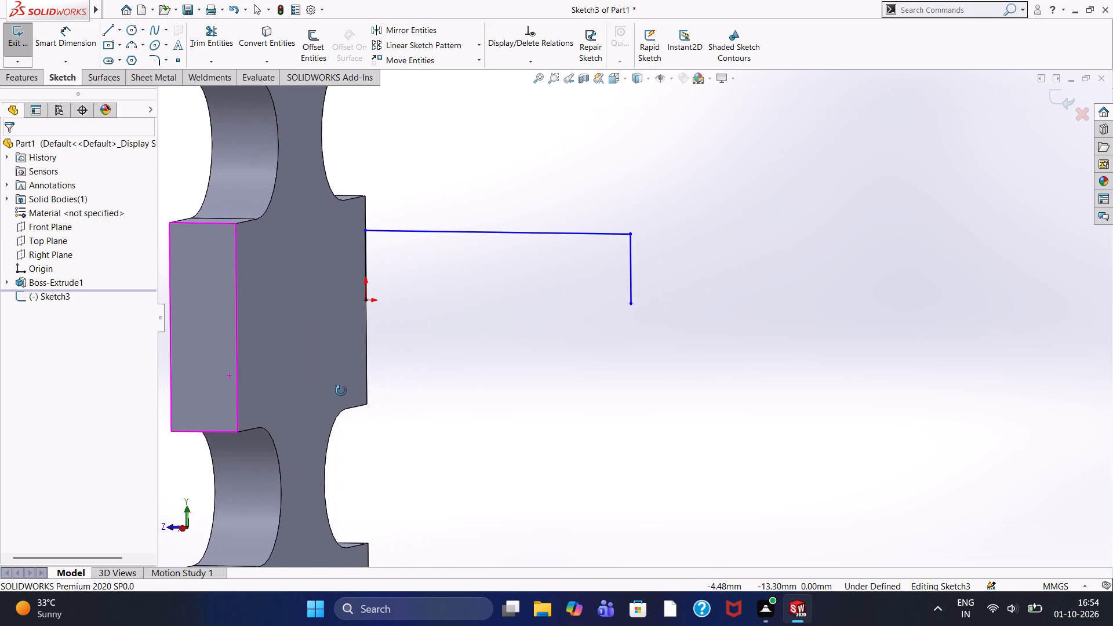
{"action": "middle_click_drag", "start_coordinate": [341, 391], "coordinate": [397, 380]}
{"action": "middle_click", "coordinate": [397, 380]}
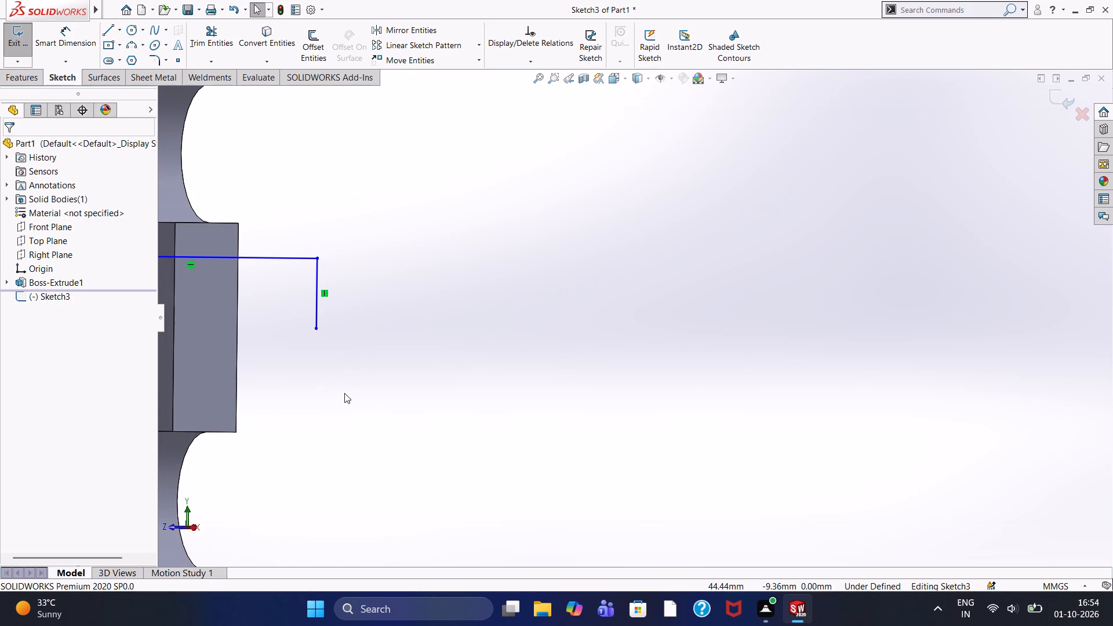
{"action": "middle_click_drag", "start_coordinate": [348, 391], "coordinate": [310, 401]}
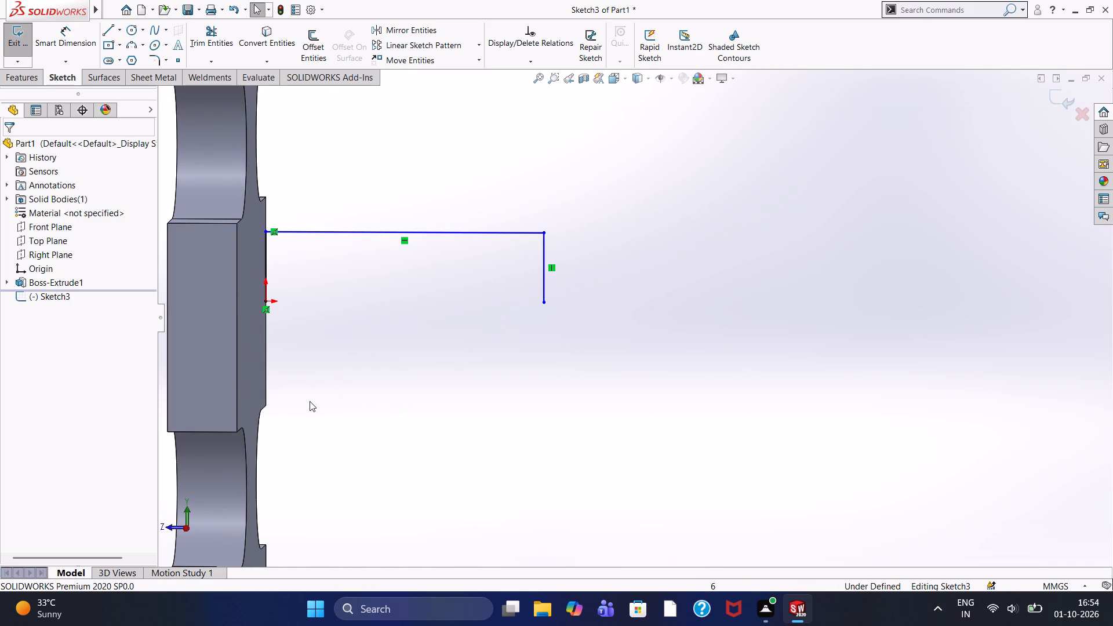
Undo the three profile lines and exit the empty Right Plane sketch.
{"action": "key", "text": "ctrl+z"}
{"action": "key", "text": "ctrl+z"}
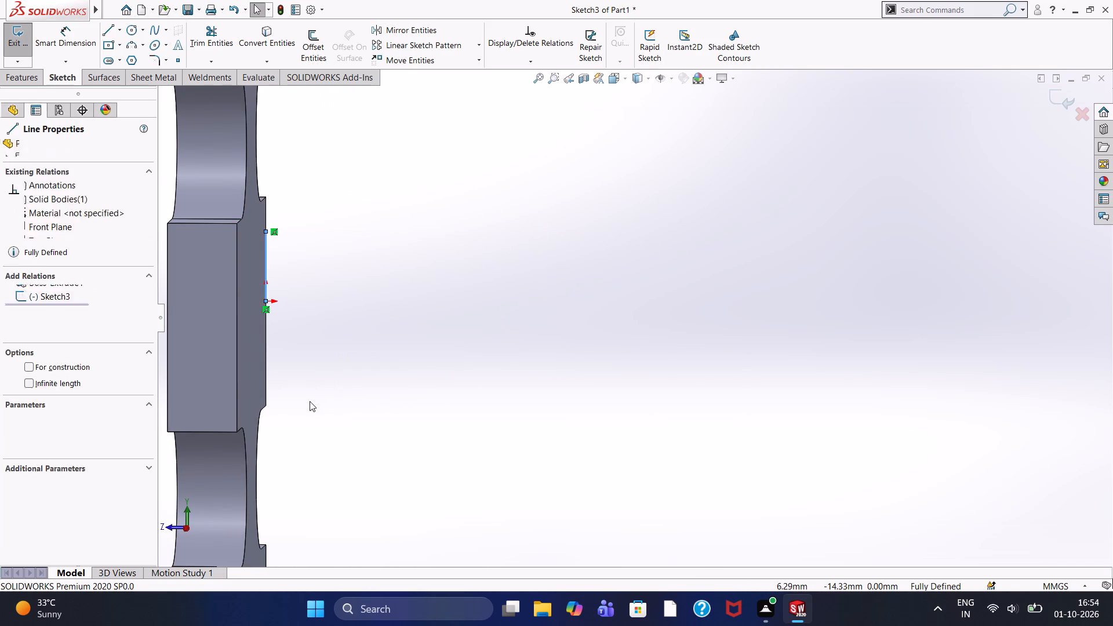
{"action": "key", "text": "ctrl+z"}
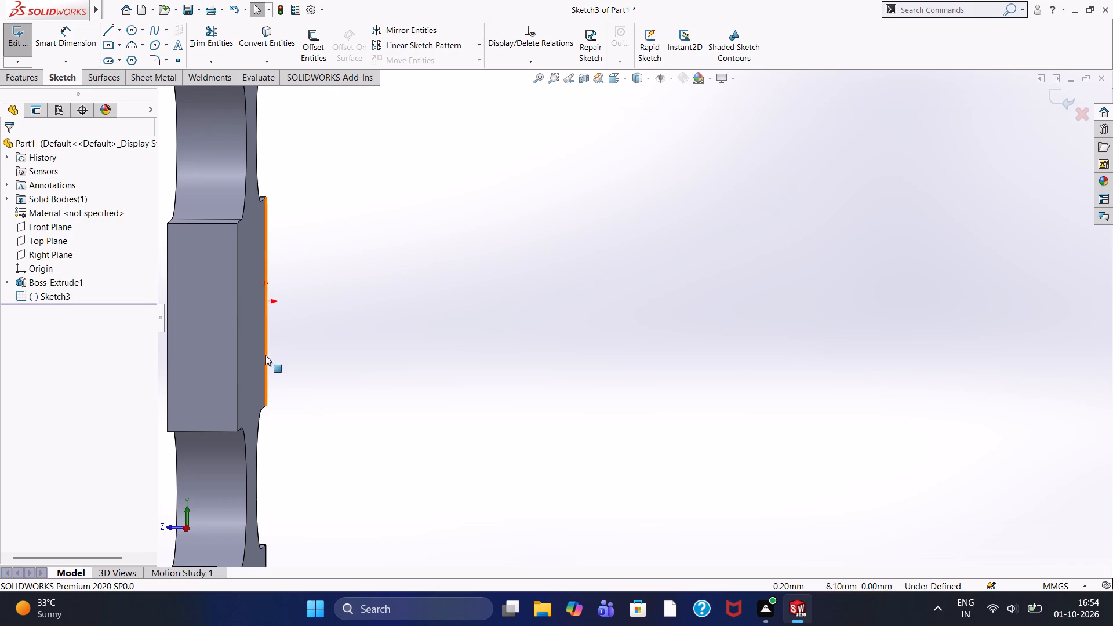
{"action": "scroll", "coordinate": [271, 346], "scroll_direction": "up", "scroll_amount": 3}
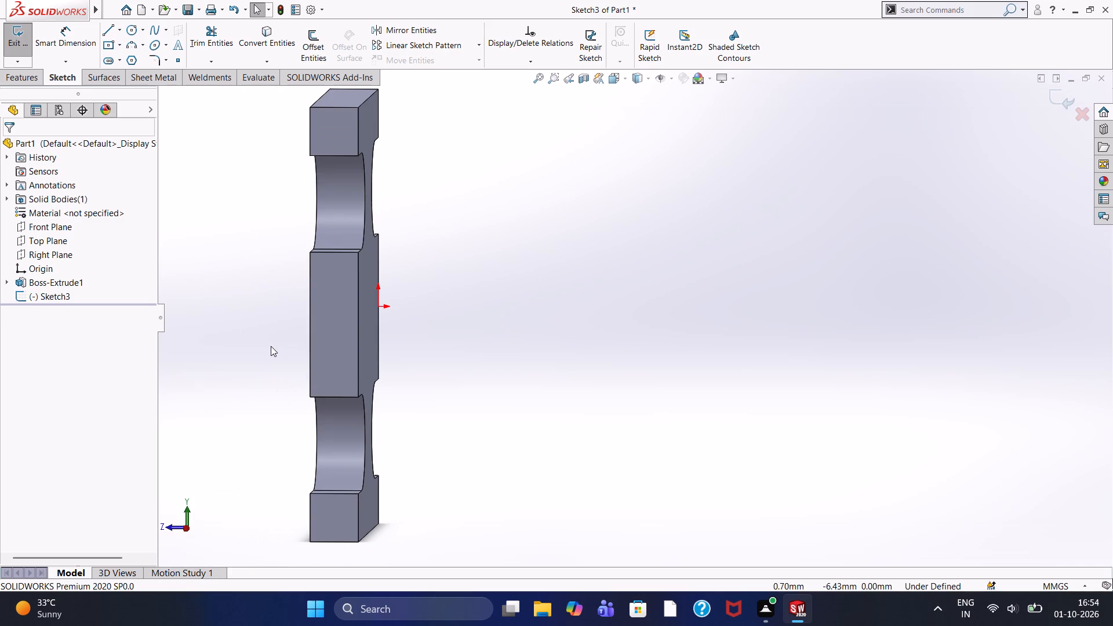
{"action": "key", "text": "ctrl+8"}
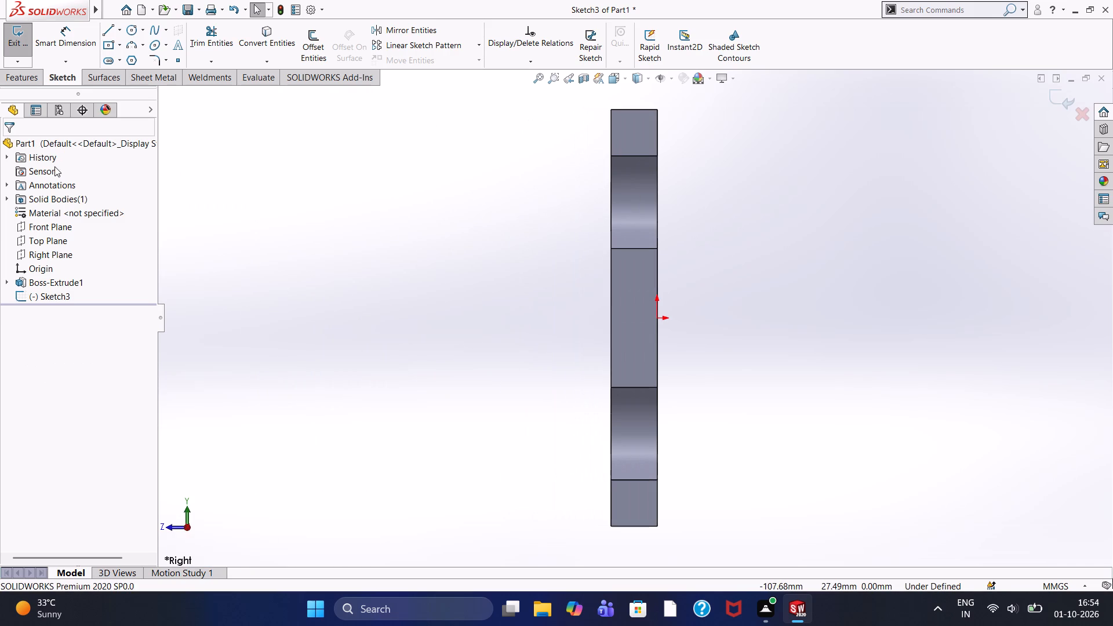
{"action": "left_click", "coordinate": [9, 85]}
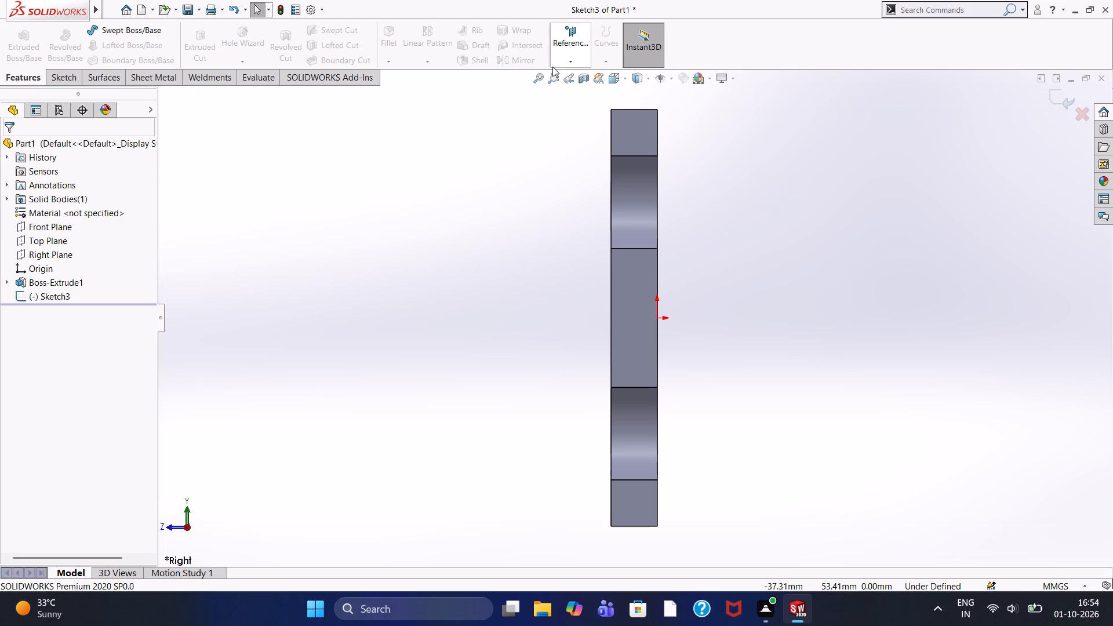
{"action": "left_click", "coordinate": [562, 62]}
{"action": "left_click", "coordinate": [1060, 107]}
Define a reference plane parallel to the Right Plane at an offset distance of 45 mm, toward the plate.
{"action": "left_click", "coordinate": [570, 61]}
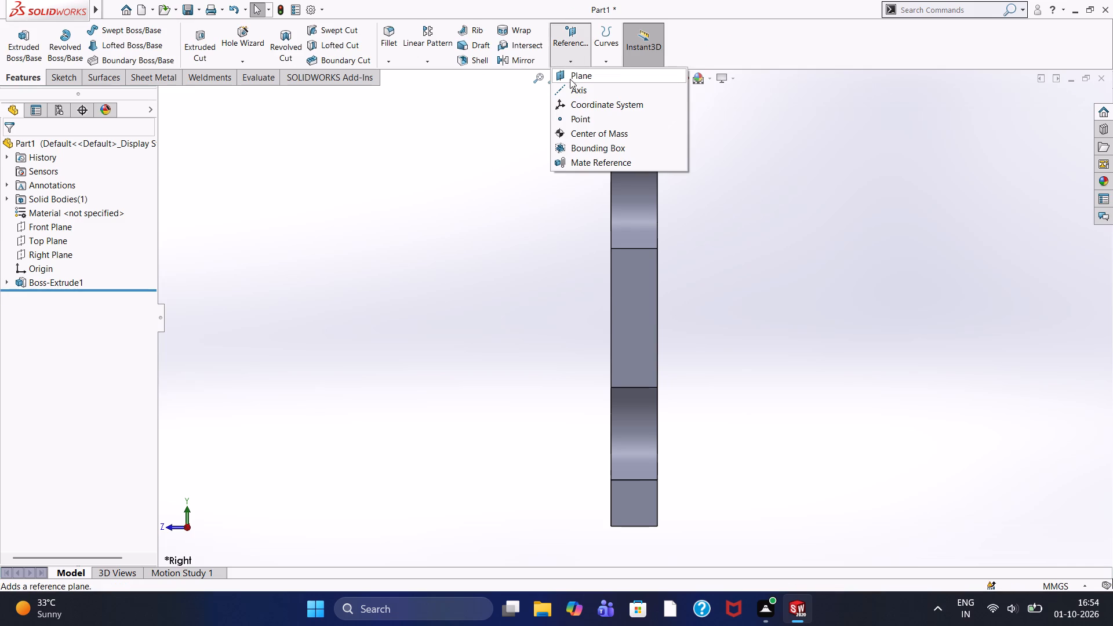
{"action": "left_click", "coordinate": [574, 80]}
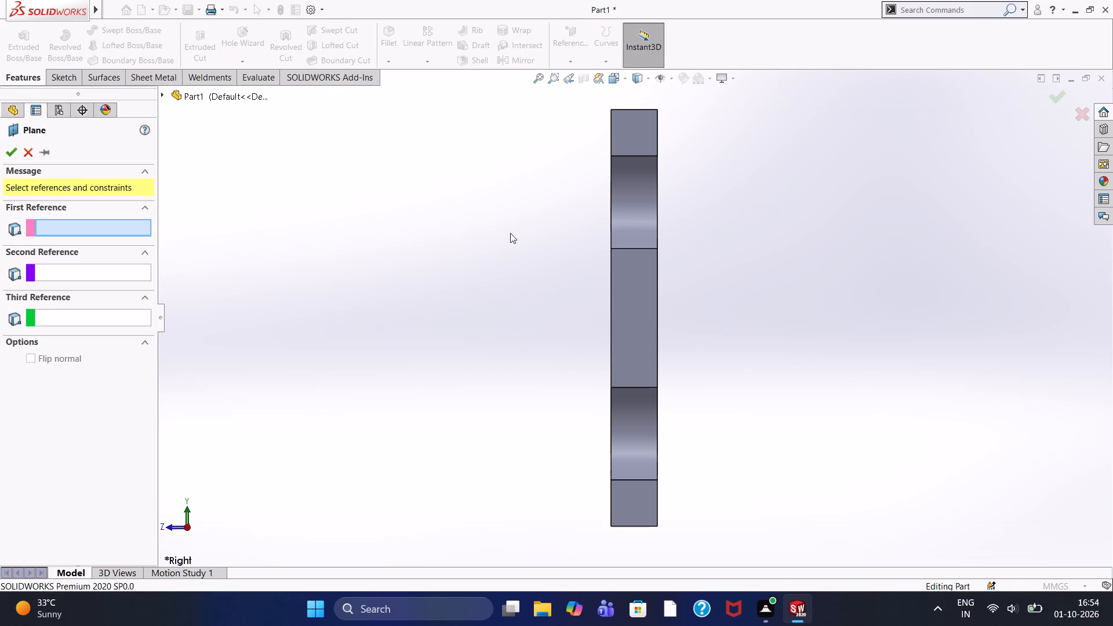
{"action": "middle_click_drag", "start_coordinate": [510, 233], "coordinate": [485, 252]}
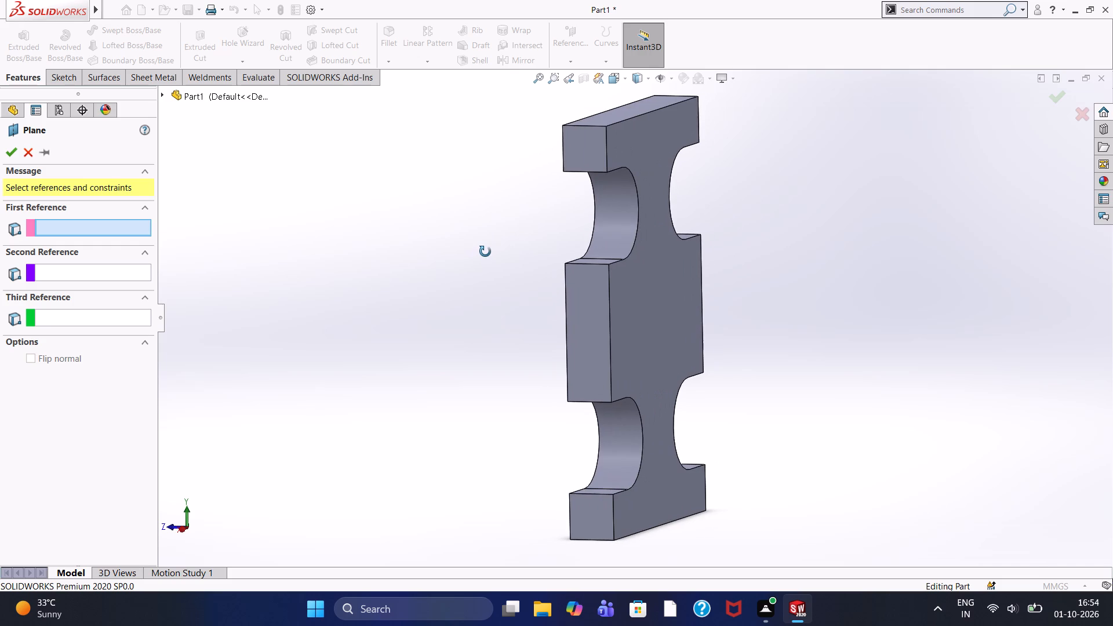
{"action": "middle_click_drag", "start_coordinate": [485, 252], "coordinate": [499, 243]}
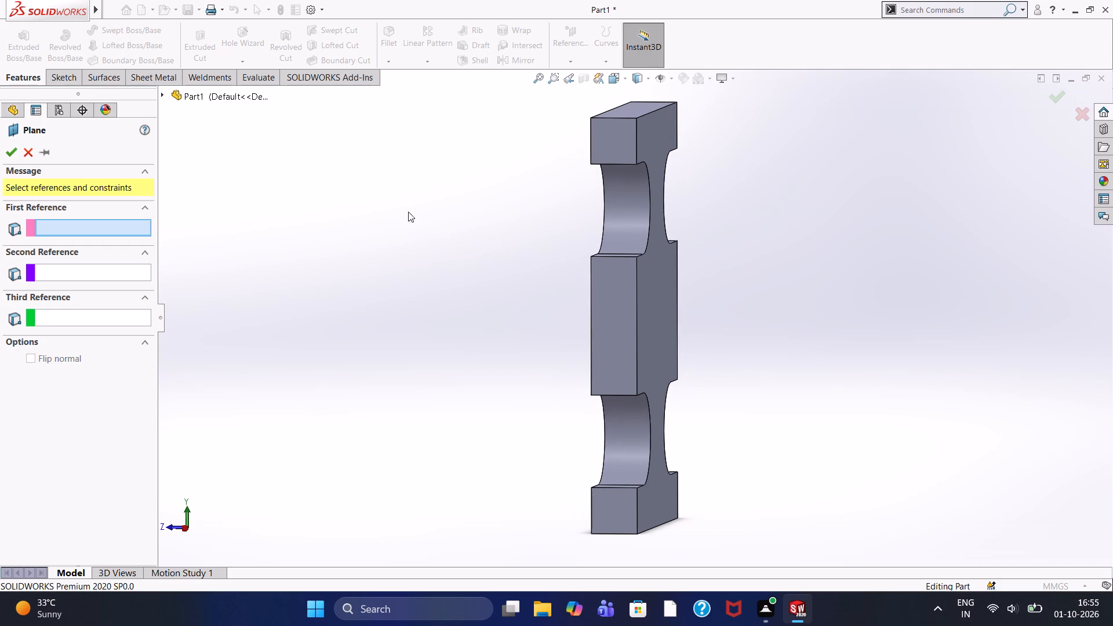
{"action": "left_click", "coordinate": [162, 90]}
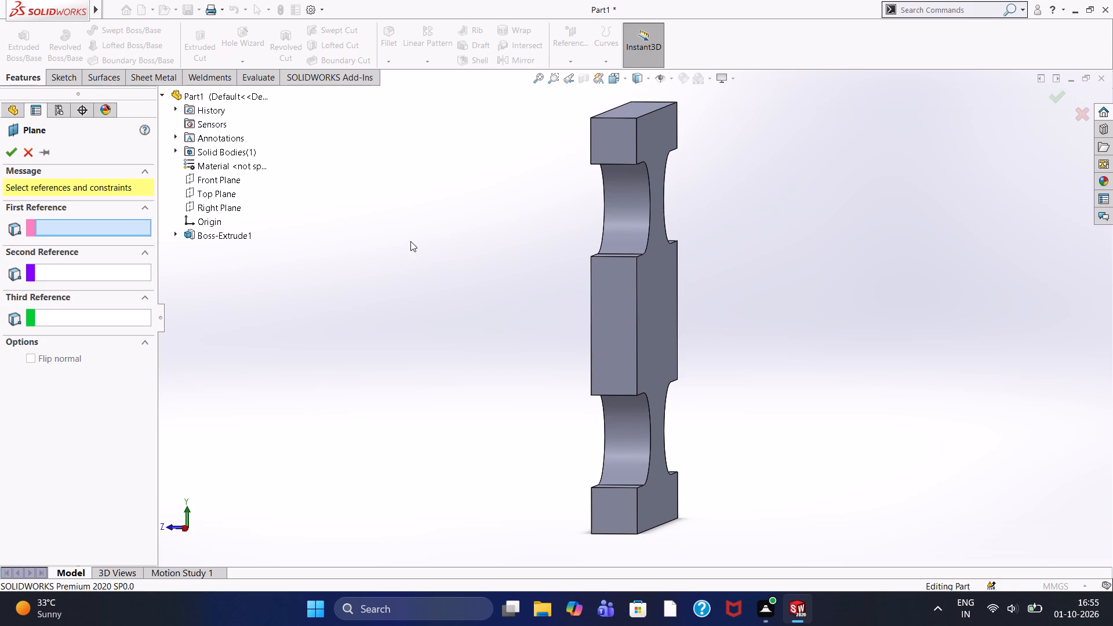
{"action": "middle_click_drag", "start_coordinate": [419, 240], "coordinate": [430, 231]}
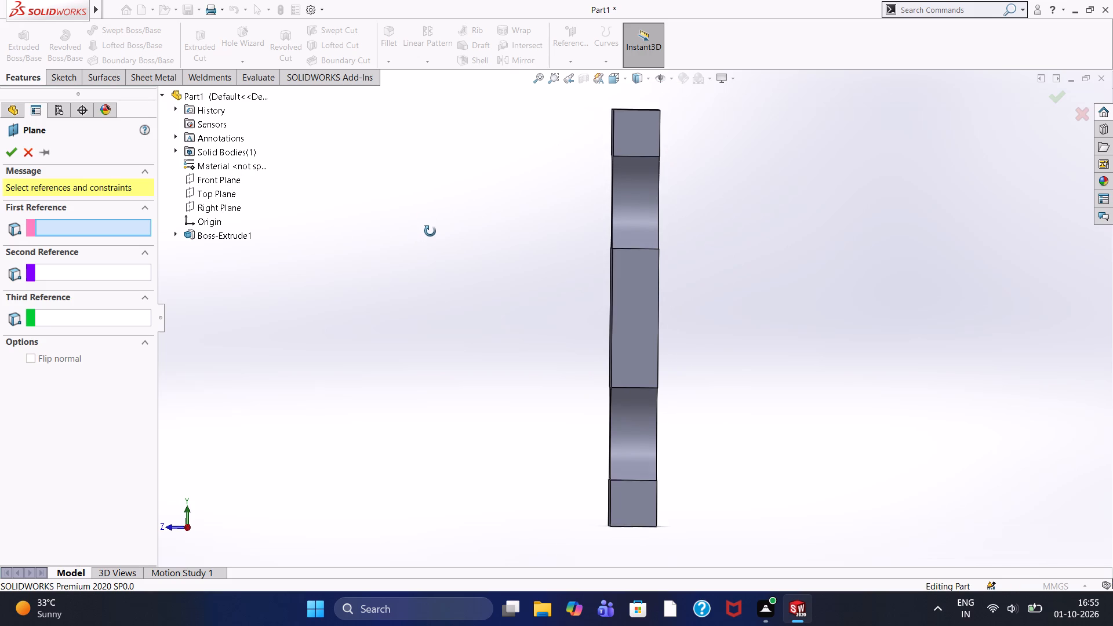
{"action": "middle_click_drag", "start_coordinate": [430, 231], "coordinate": [430, 232]}
{"action": "left_click", "coordinate": [237, 206]}
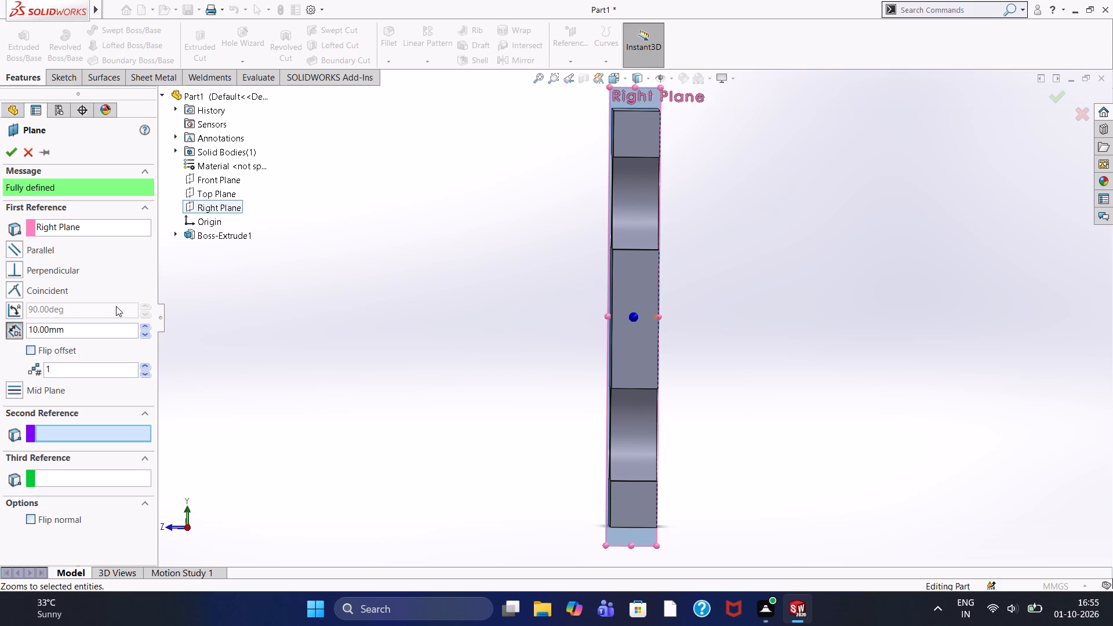
{"action": "middle_click_drag", "start_coordinate": [377, 292], "coordinate": [347, 318]}
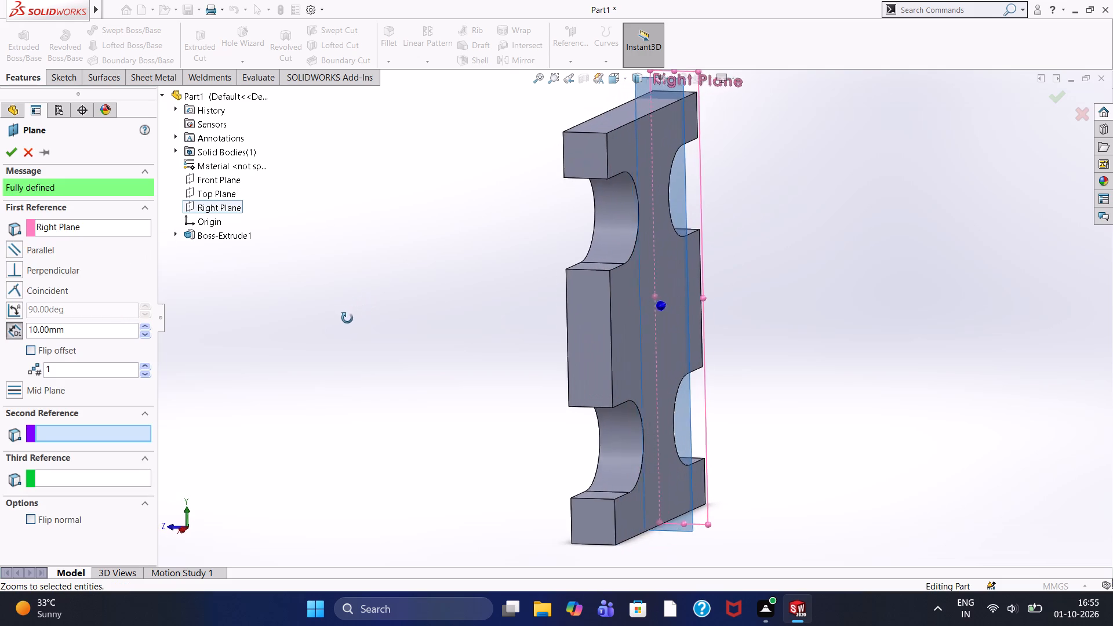
{"action": "middle_click_drag", "start_coordinate": [347, 318], "coordinate": [288, 342]}
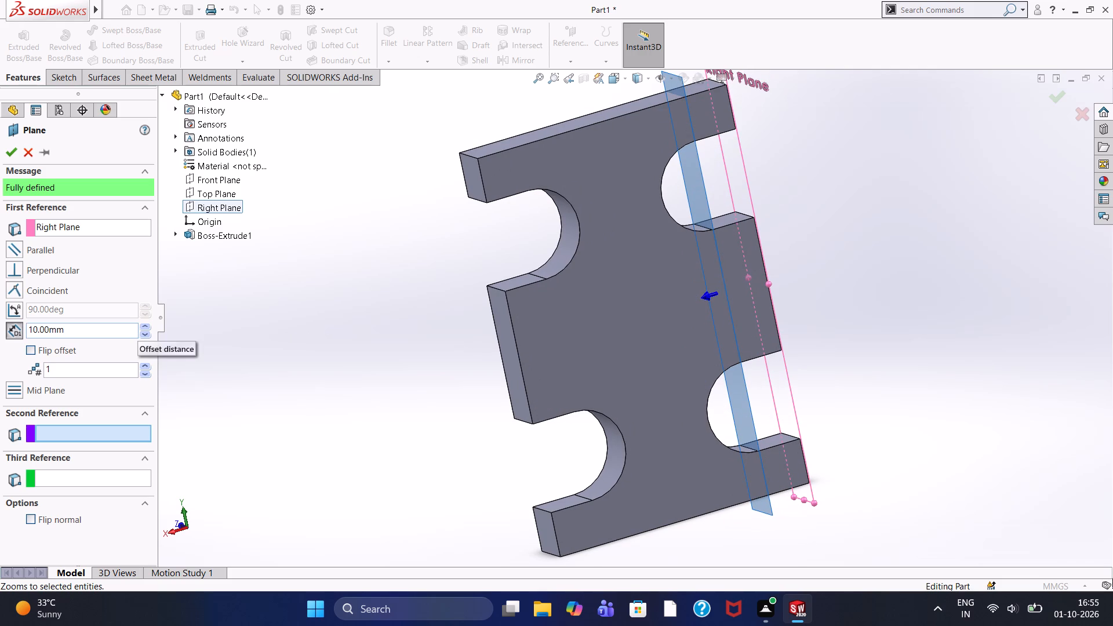
{"action": "left_click_drag", "start_coordinate": [119, 331], "coordinate": [0, 332]}
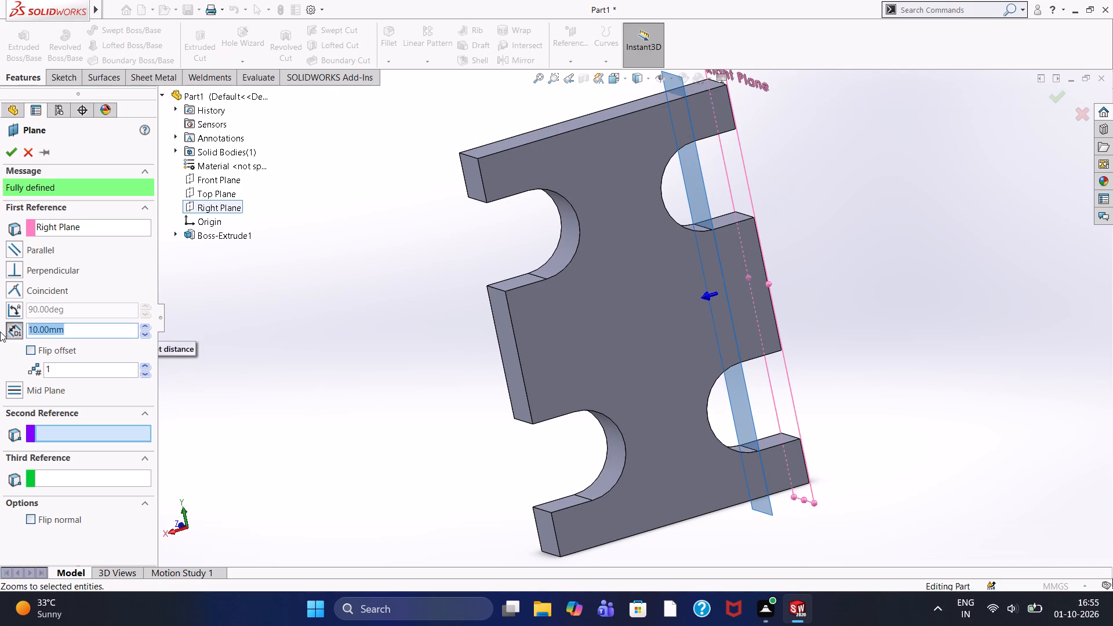
{"action": "type", "text": "45"}
{"action": "key", "text": "Return"}
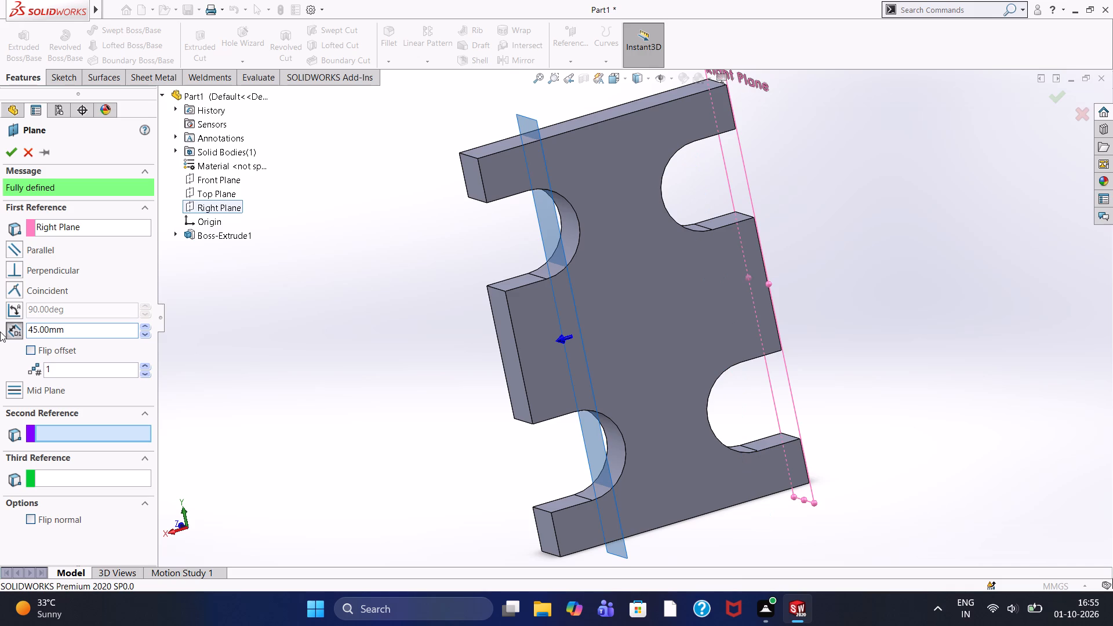
Change the reference plane's offset from the Right Plane to 30 mm and create the plane.
{"action": "type", "text": "30"}
{"action": "key", "text": "BackSpace"}
{"action": "key", "text": "BackSpace"}
{"action": "key", "text": "Right"}
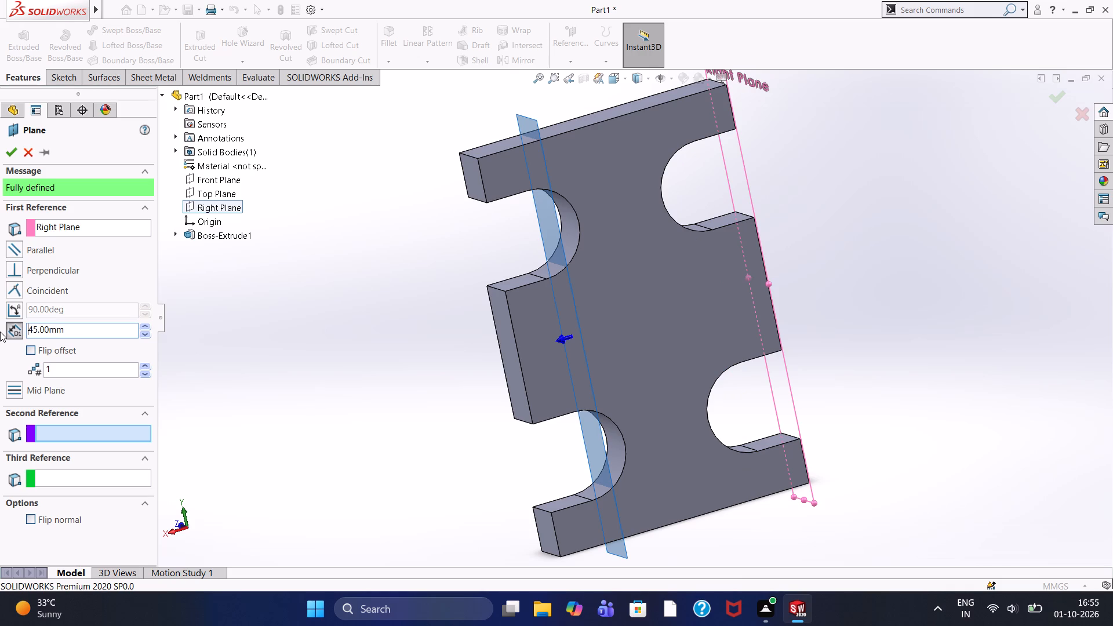
{"action": "key", "text": "Right"}
{"action": "key", "text": "Right"}
{"action": "key", "text": "BackSpace"}
{"action": "key", "text": "BackSpace"}
{"action": "key", "text": "BackSpace"}
{"action": "key", "text": "BackSpace"}
{"action": "key", "text": "Right"}
{"action": "key", "text": "Right"}
{"action": "key", "text": "Right"}
{"action": "key", "text": "Right"}
{"action": "key", "text": "BackSpace"}
{"action": "key", "text": "BackSpace"}
{"action": "key", "text": "BackSpace"}
{"action": "key", "text": "BackSpace"}
{"action": "key", "text": "BackSpace"}
{"action": "type", "text": "30"}
{"action": "key", "text": "Return"}
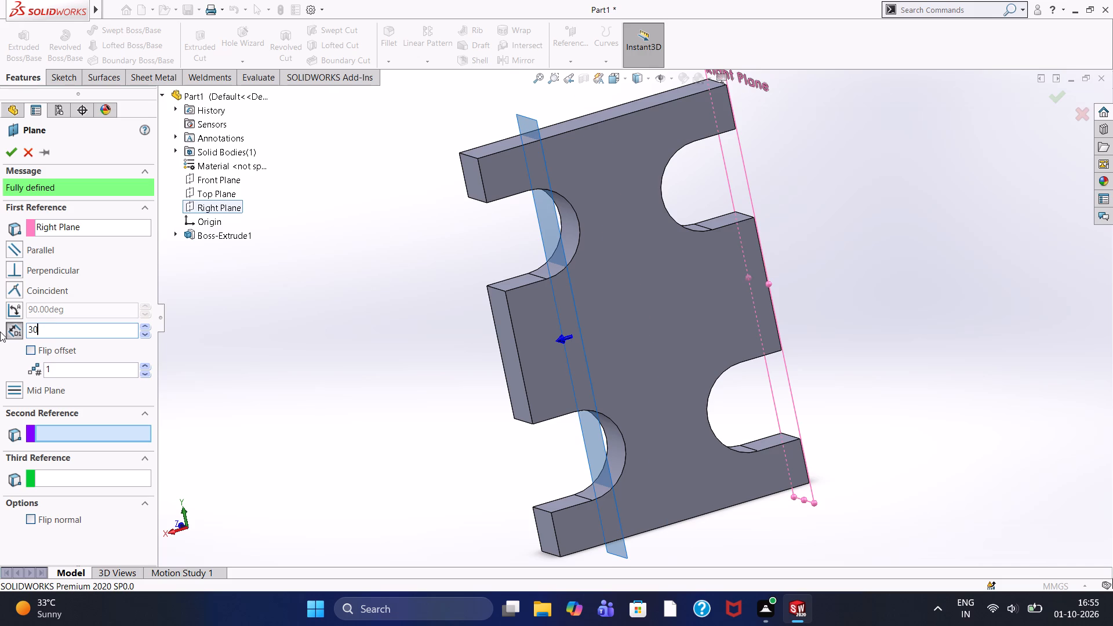
{"action": "left_click", "coordinate": [9, 155]}
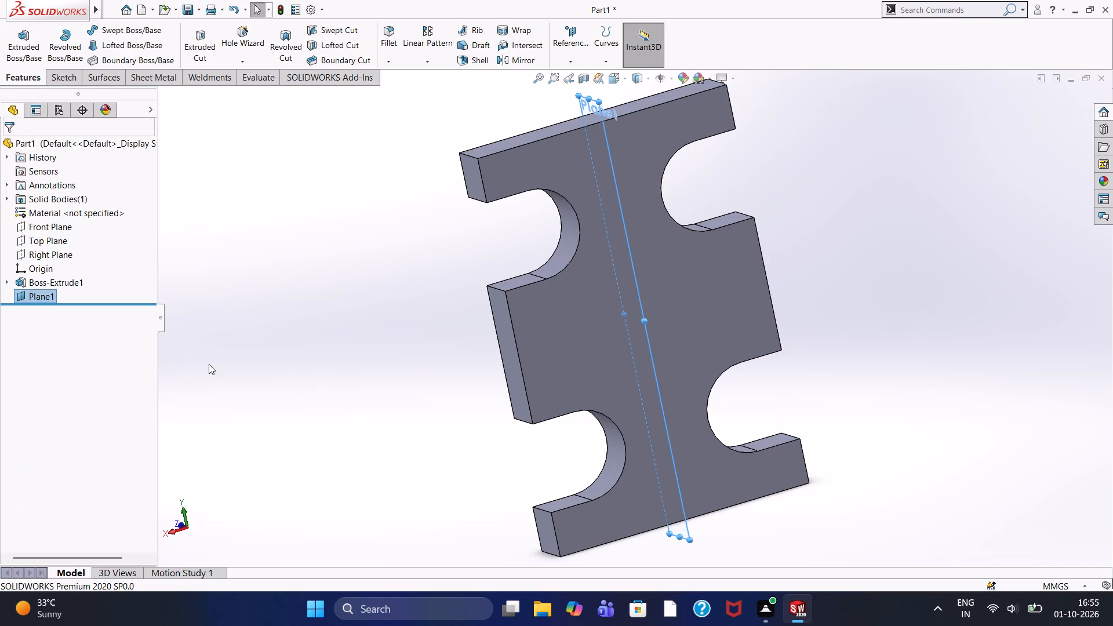
{"action": "key", "text": "ctrl+8"}
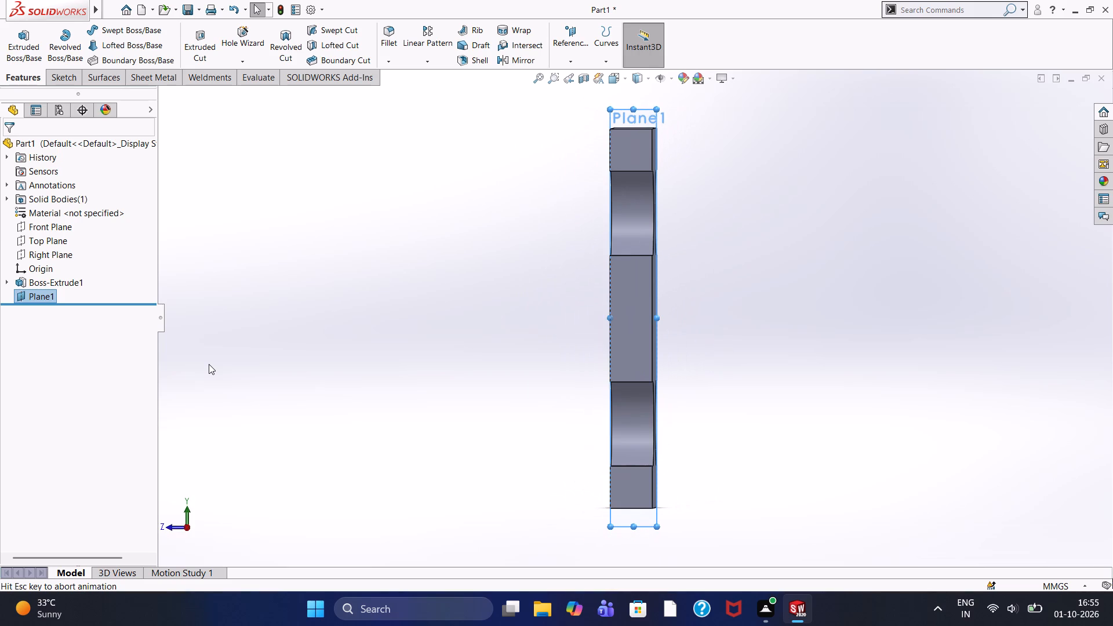
{"action": "left_click", "coordinate": [425, 339]}
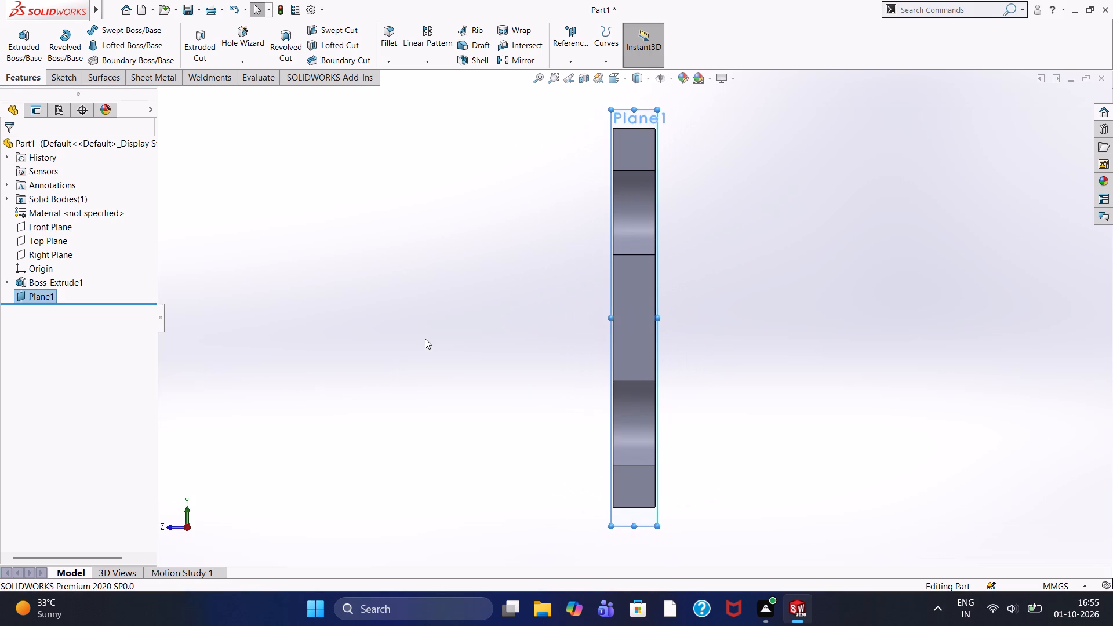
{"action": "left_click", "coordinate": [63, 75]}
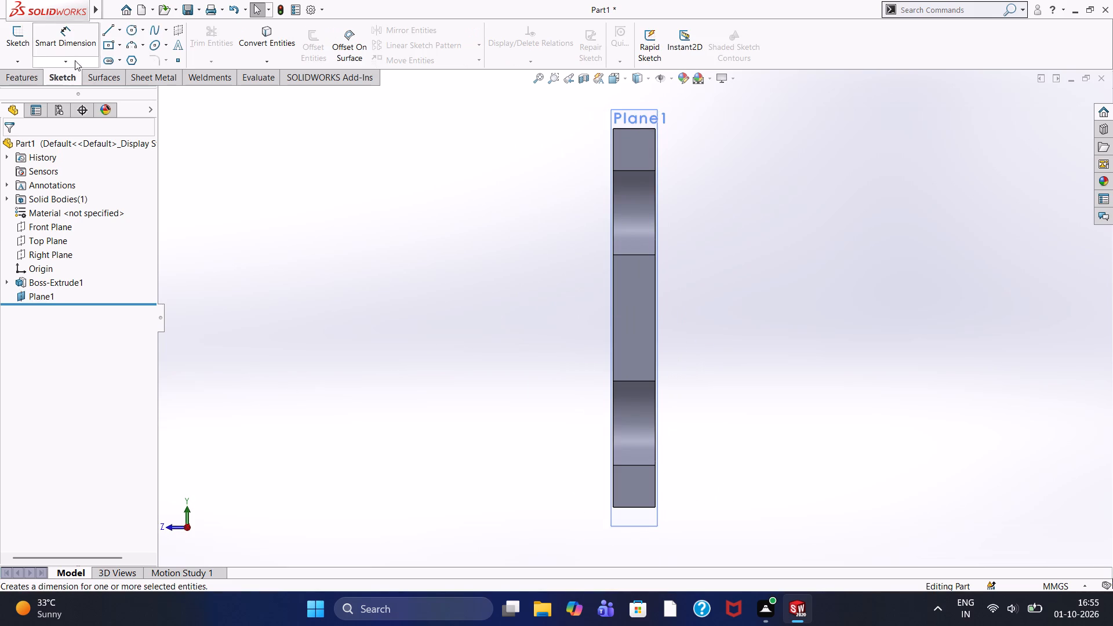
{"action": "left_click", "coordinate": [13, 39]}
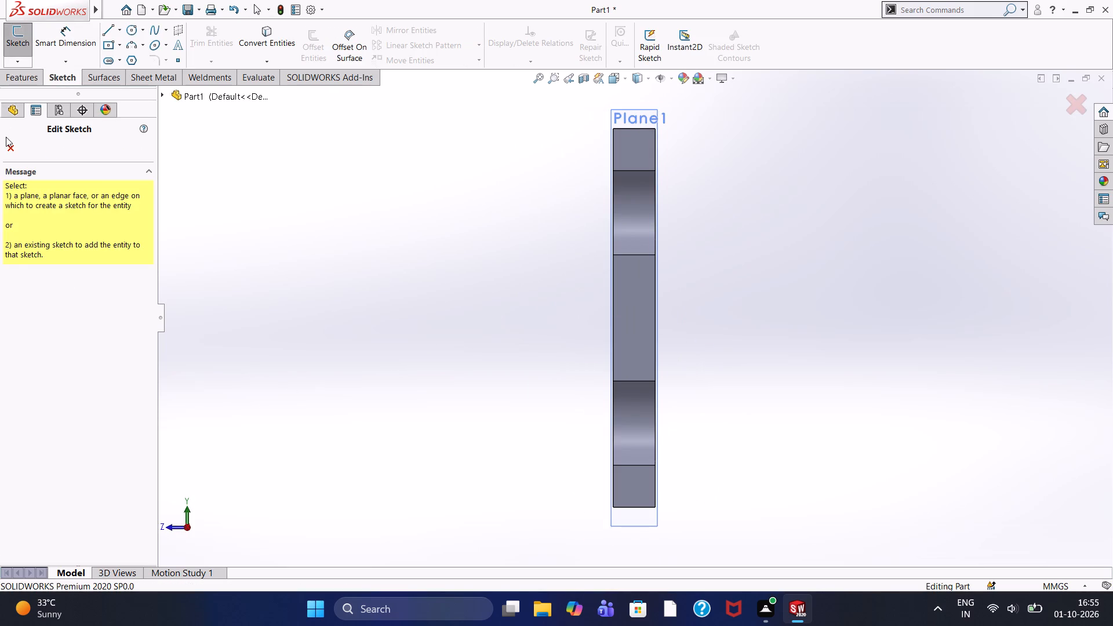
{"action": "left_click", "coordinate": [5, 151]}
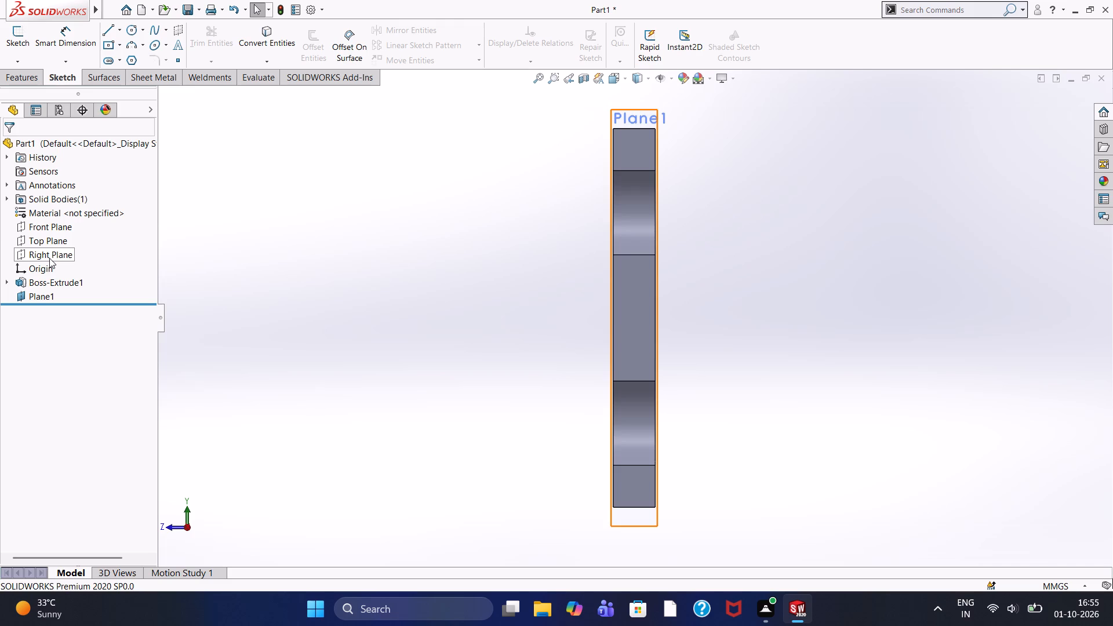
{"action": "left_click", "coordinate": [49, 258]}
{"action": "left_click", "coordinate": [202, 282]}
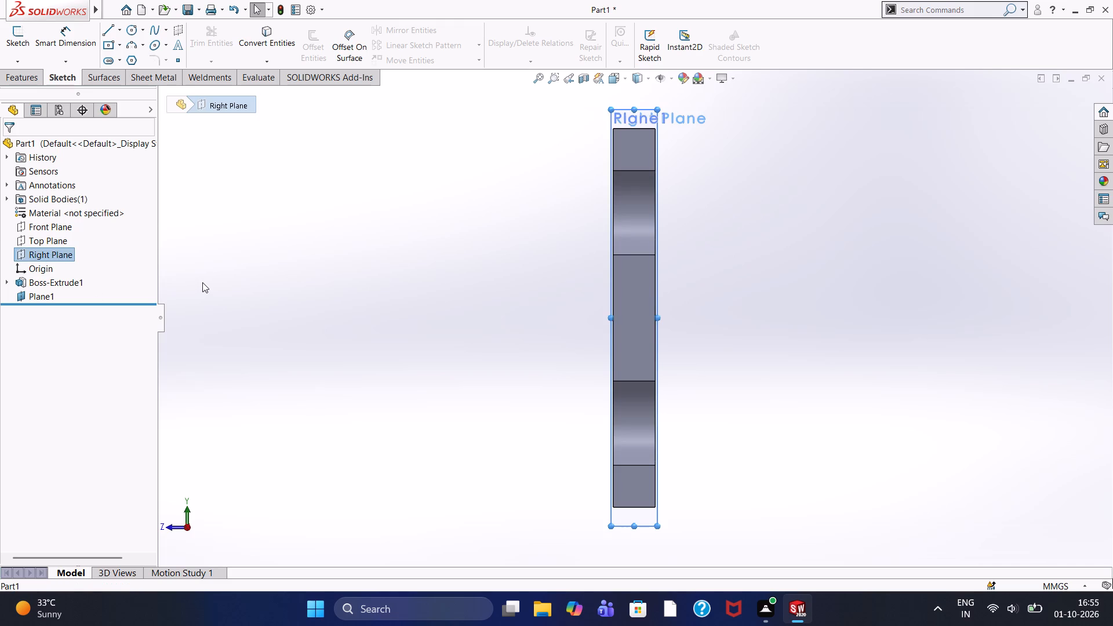
Start a new sketch on the reference plane offset from the Right Plane.
{"action": "left_click", "coordinate": [649, 118]}
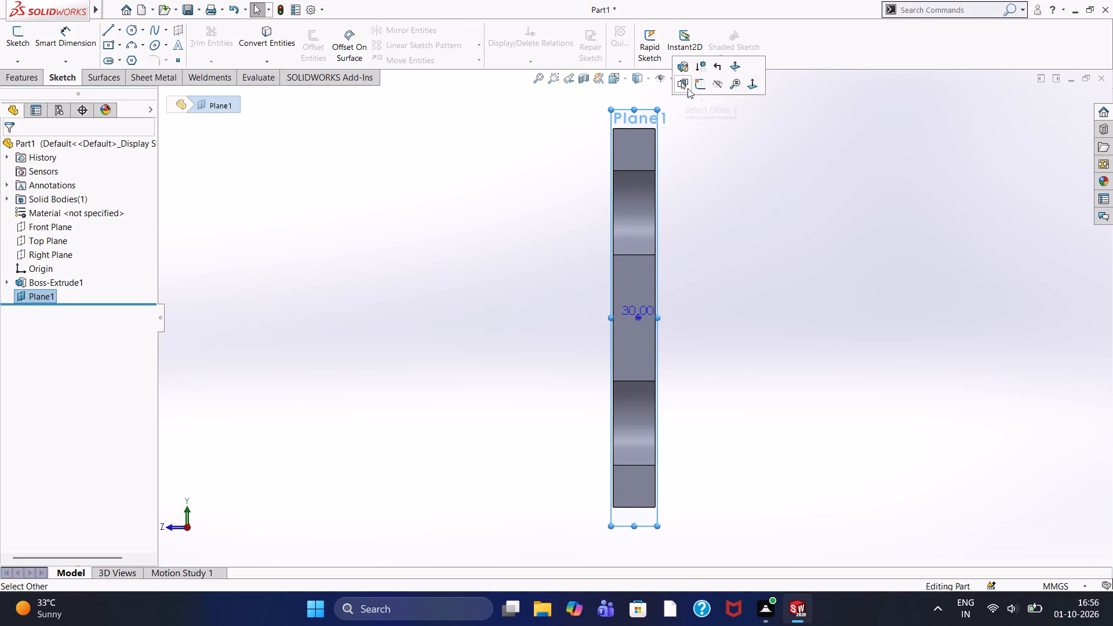
{"action": "left_click", "coordinate": [701, 86]}
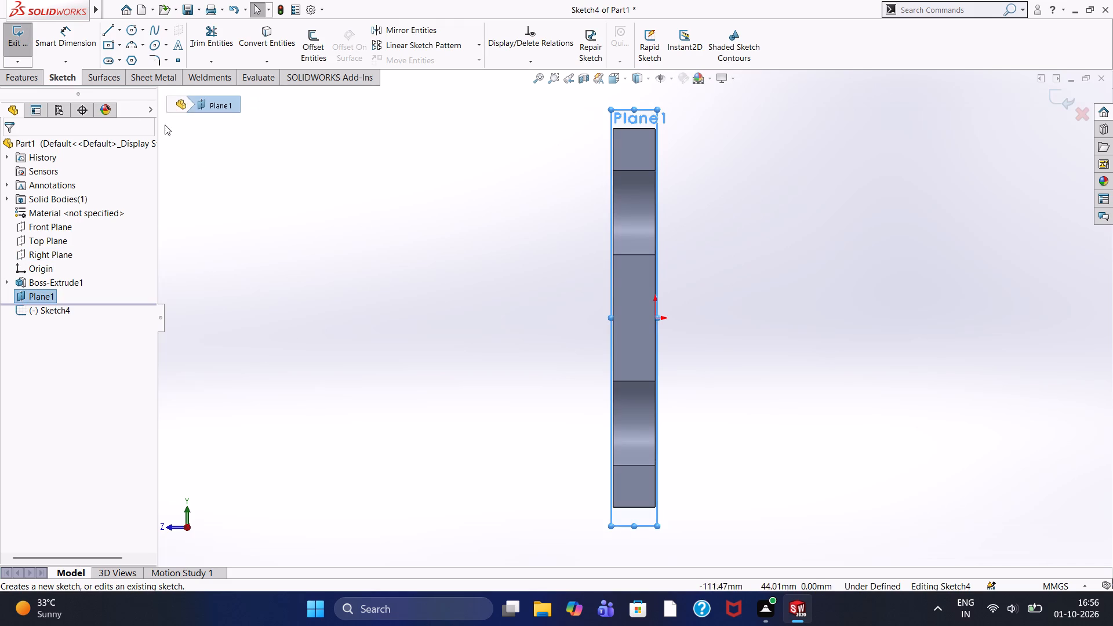
Sketch connected lines from the origin: 5 mm up, 40 mm horizontally away from the plate, 10 mm down, and 40 mm back to the plate's face.
{"action": "left_click", "coordinate": [108, 30]}
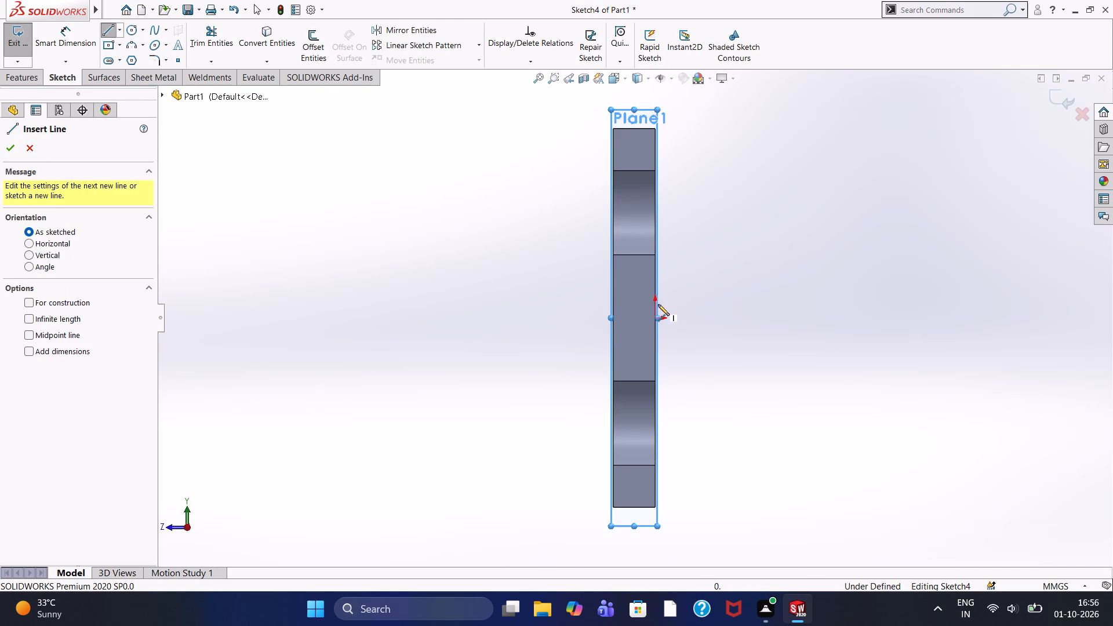
{"action": "left_click", "coordinate": [658, 318]}
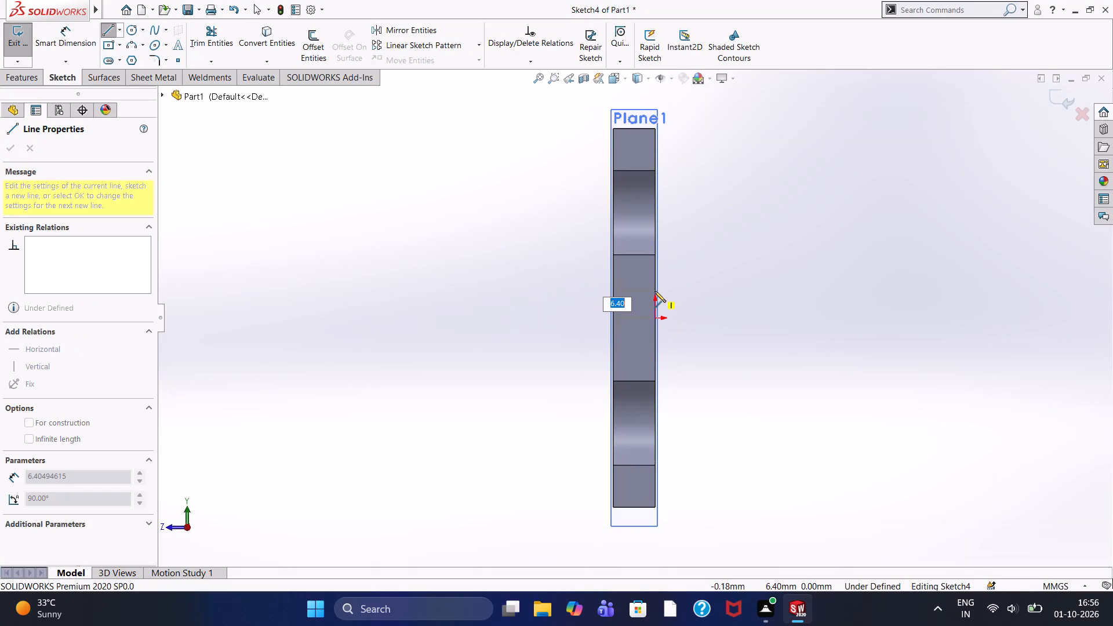
{"action": "key", "text": "5"}
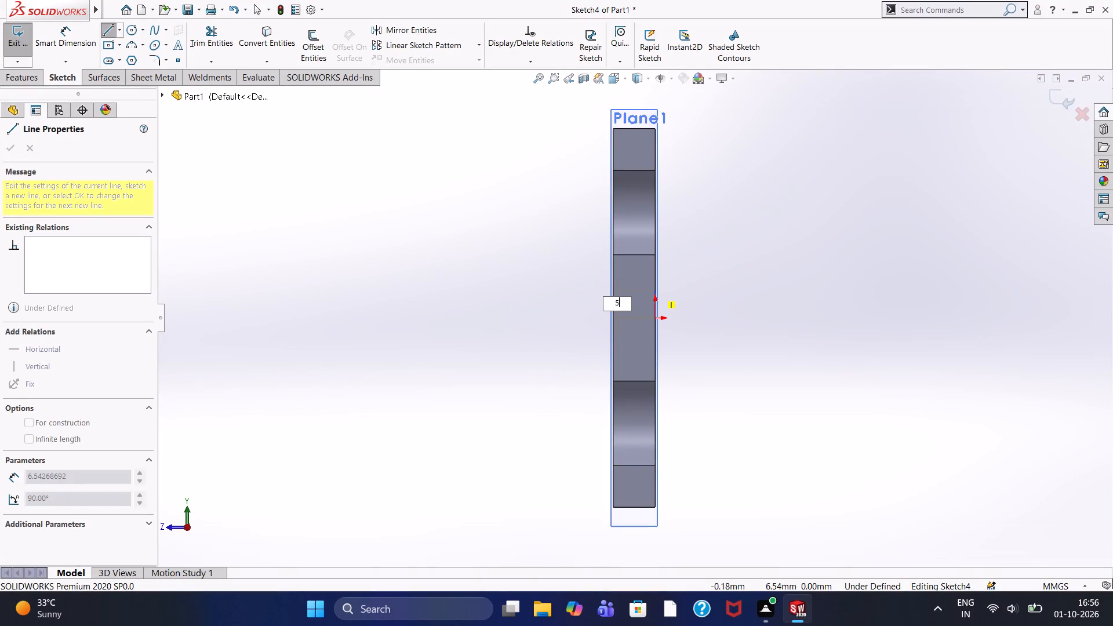
{"action": "key", "text": "Return"}
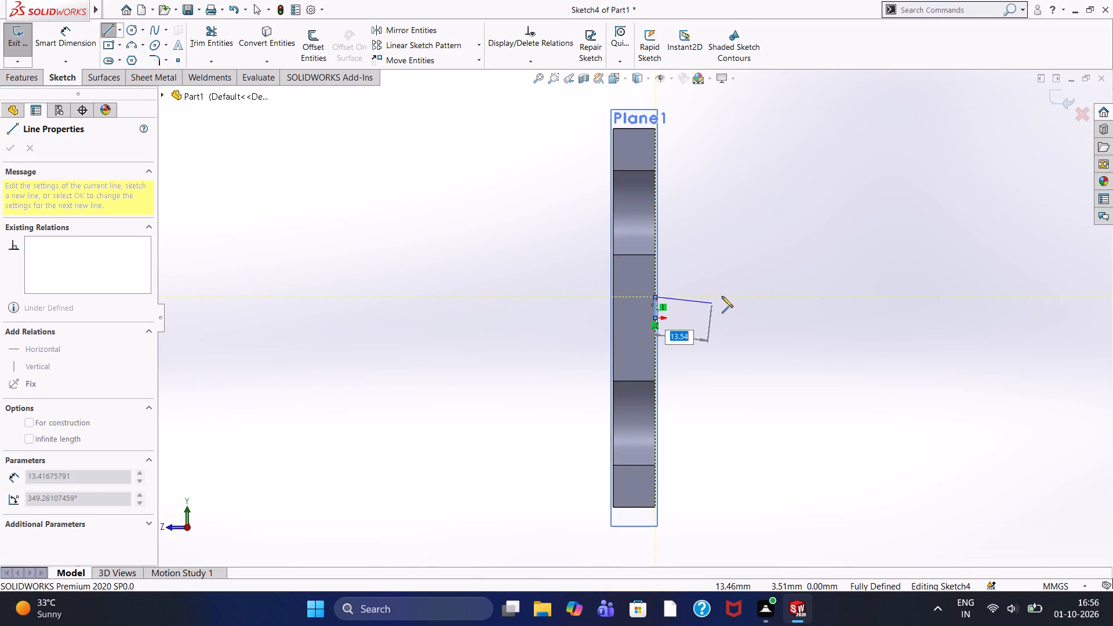
{"action": "type", "text": "40"}
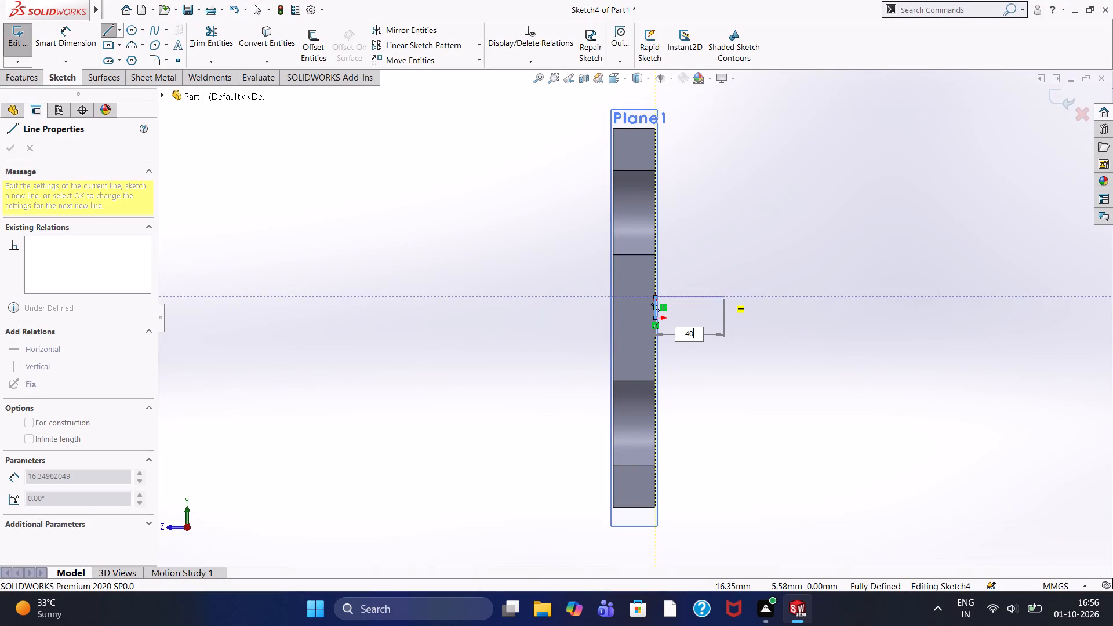
{"action": "key", "text": "Return"}
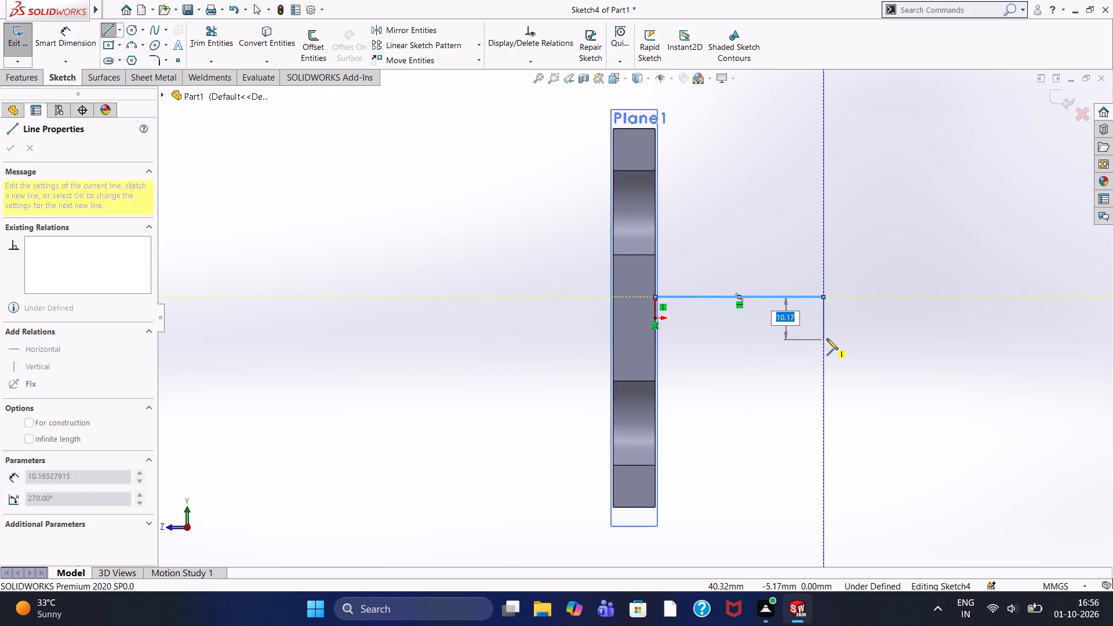
{"action": "type", "text": "10"}
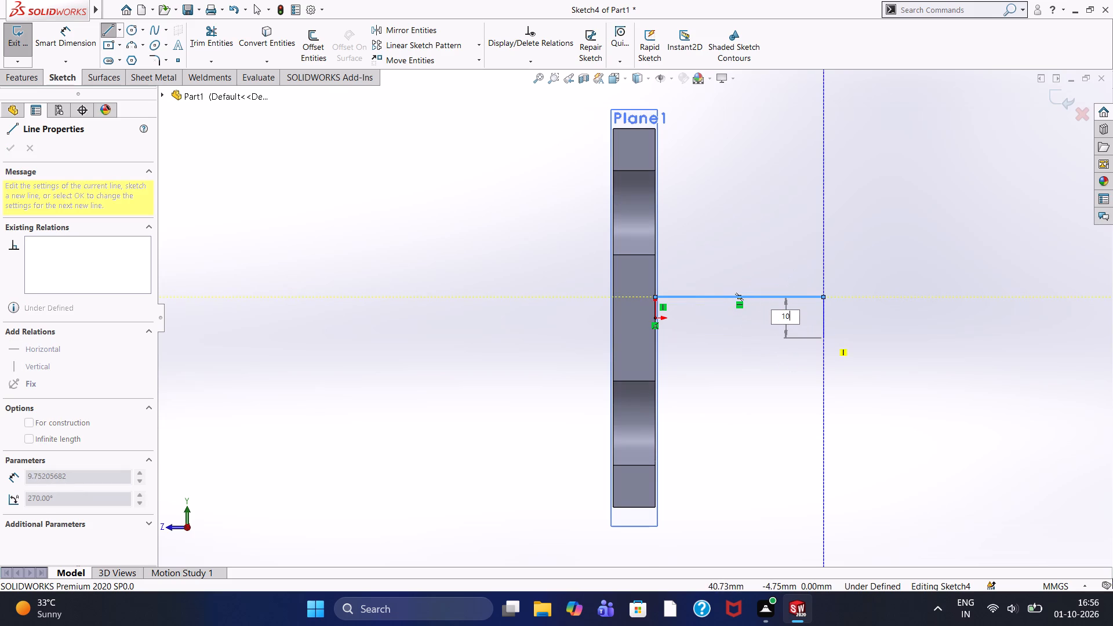
{"action": "key", "text": "Return"}
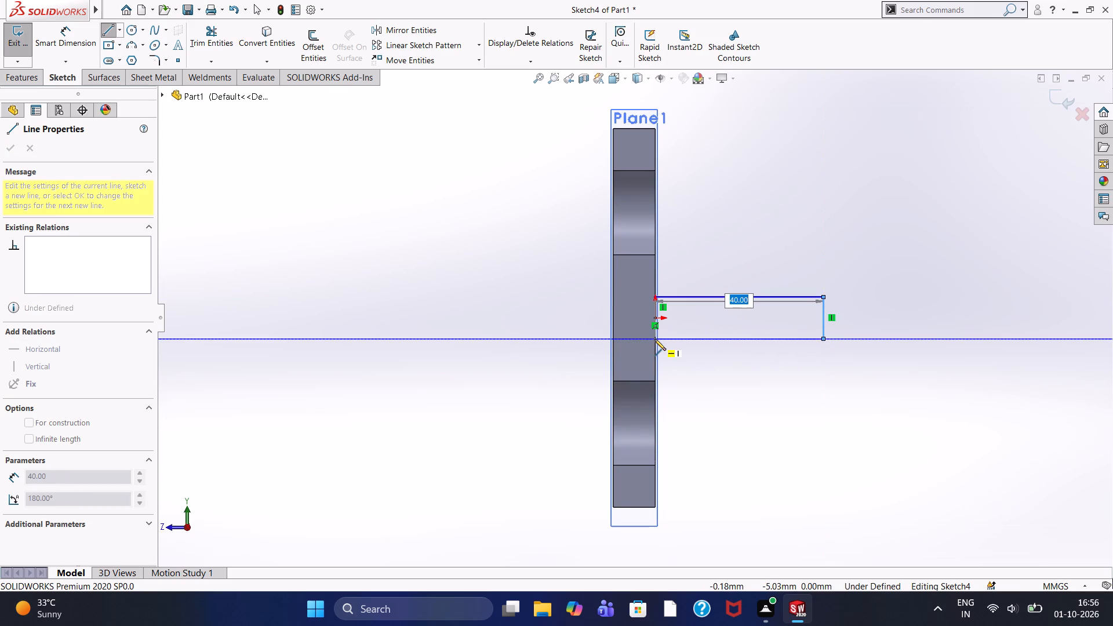
{"action": "left_click", "coordinate": [654, 339]}
{"action": "right_click", "coordinate": [737, 234]}
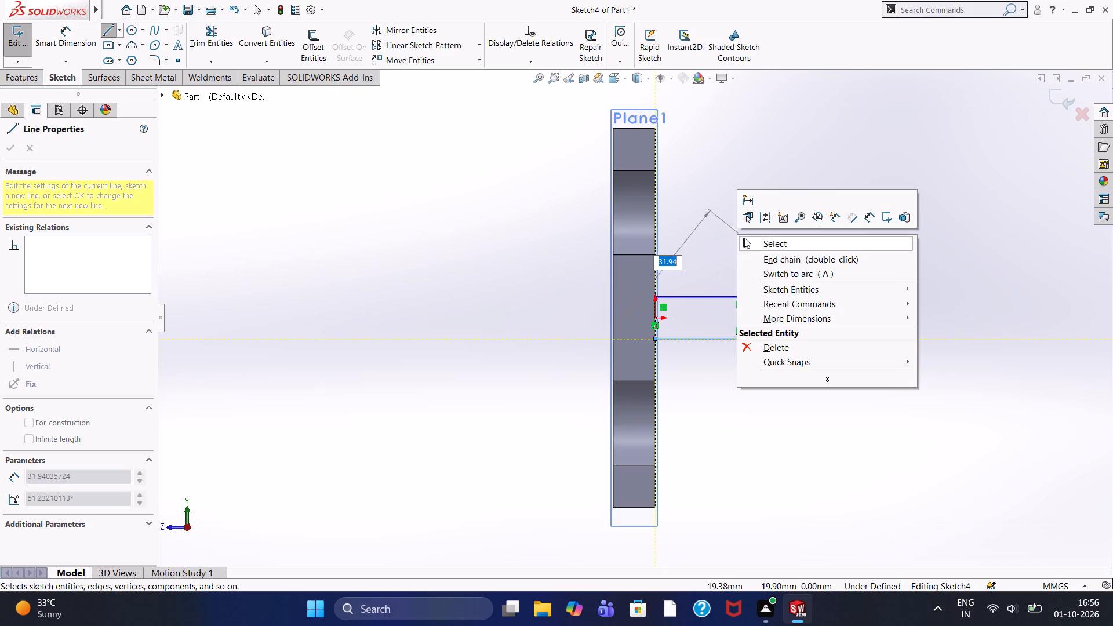
{"action": "left_click", "coordinate": [748, 242]}
{"action": "middle_click_drag", "start_coordinate": [525, 312], "coordinate": [466, 341]}
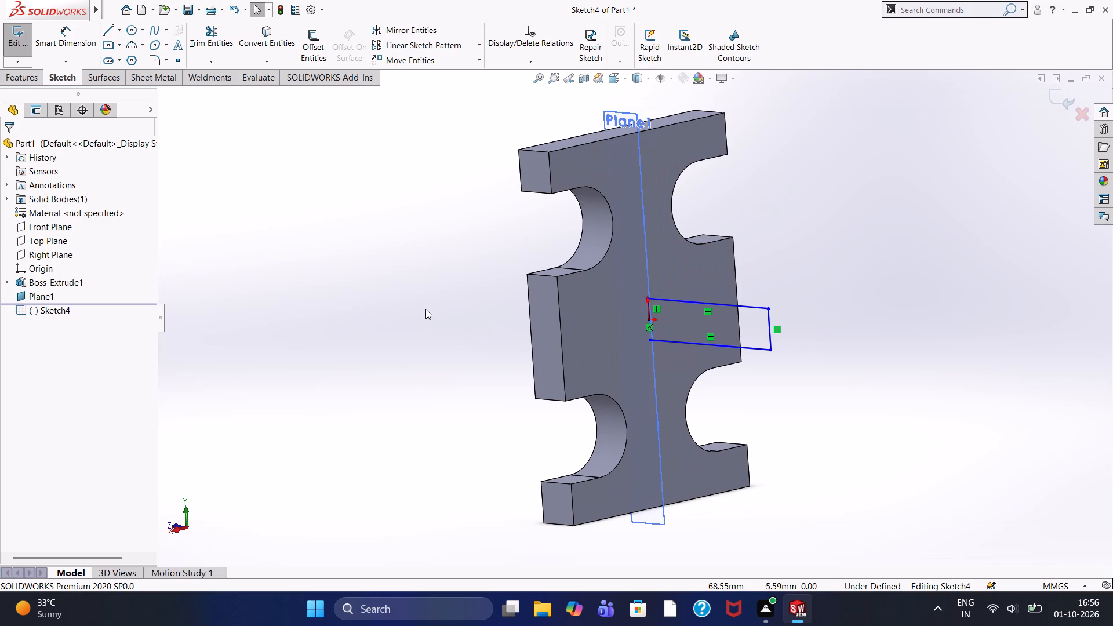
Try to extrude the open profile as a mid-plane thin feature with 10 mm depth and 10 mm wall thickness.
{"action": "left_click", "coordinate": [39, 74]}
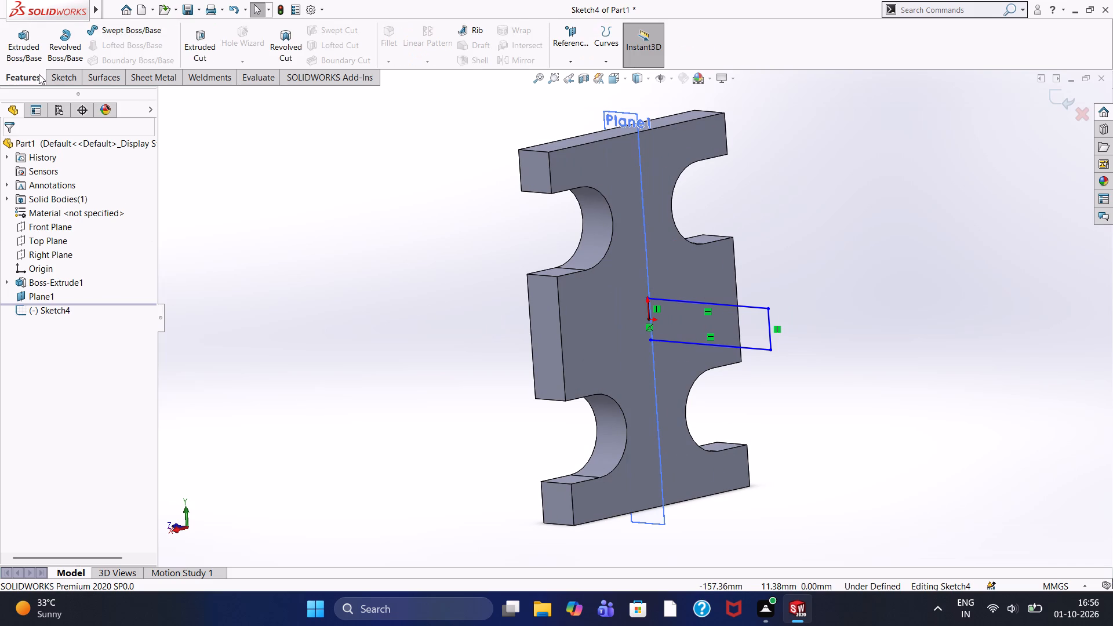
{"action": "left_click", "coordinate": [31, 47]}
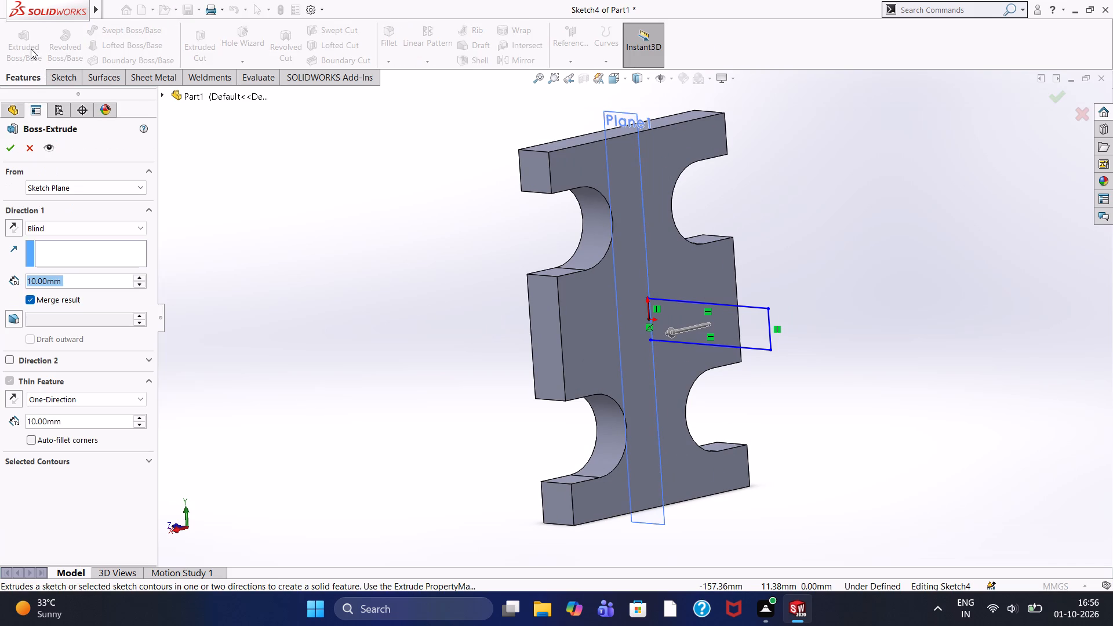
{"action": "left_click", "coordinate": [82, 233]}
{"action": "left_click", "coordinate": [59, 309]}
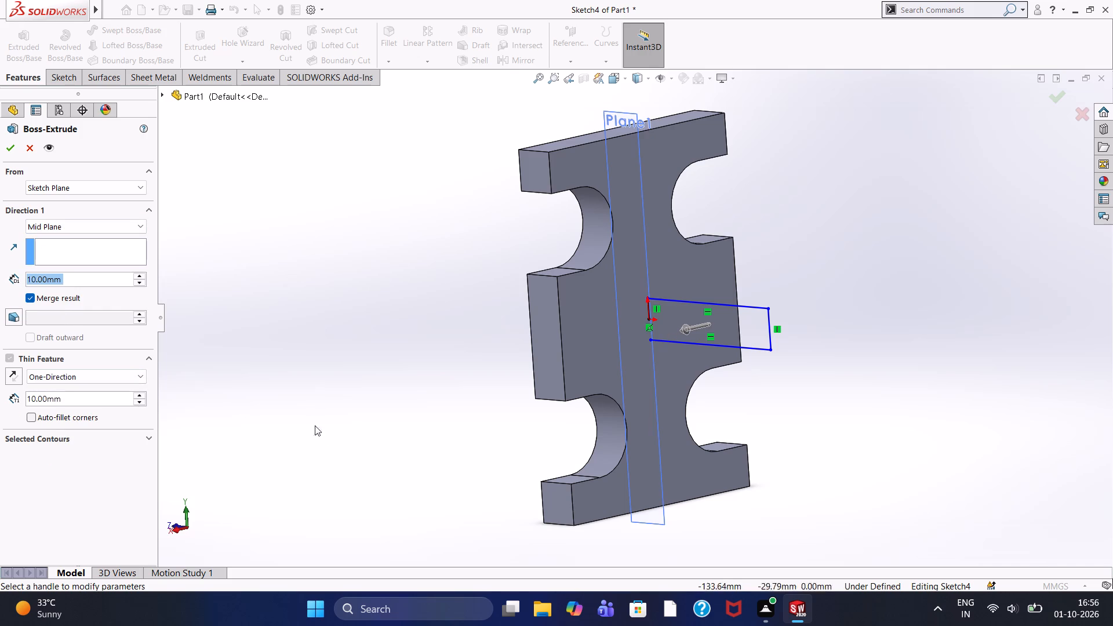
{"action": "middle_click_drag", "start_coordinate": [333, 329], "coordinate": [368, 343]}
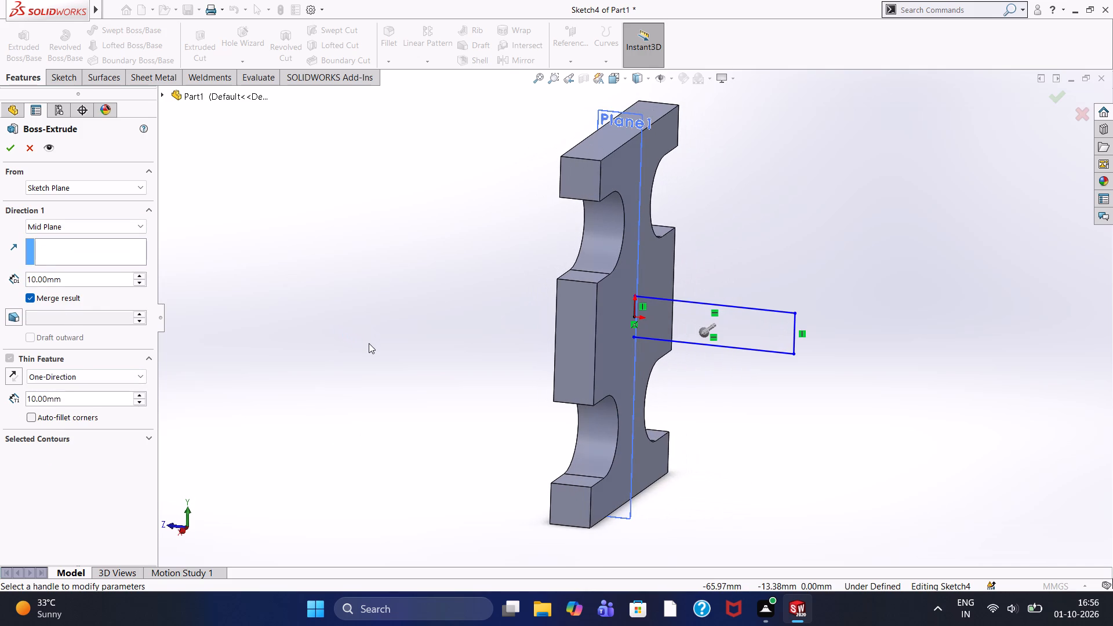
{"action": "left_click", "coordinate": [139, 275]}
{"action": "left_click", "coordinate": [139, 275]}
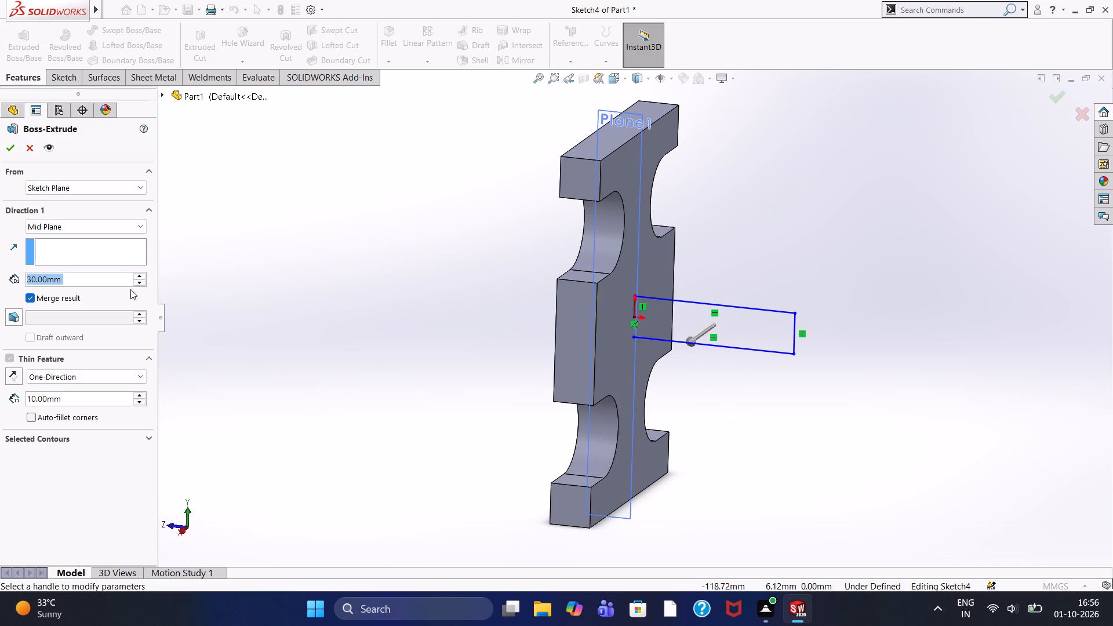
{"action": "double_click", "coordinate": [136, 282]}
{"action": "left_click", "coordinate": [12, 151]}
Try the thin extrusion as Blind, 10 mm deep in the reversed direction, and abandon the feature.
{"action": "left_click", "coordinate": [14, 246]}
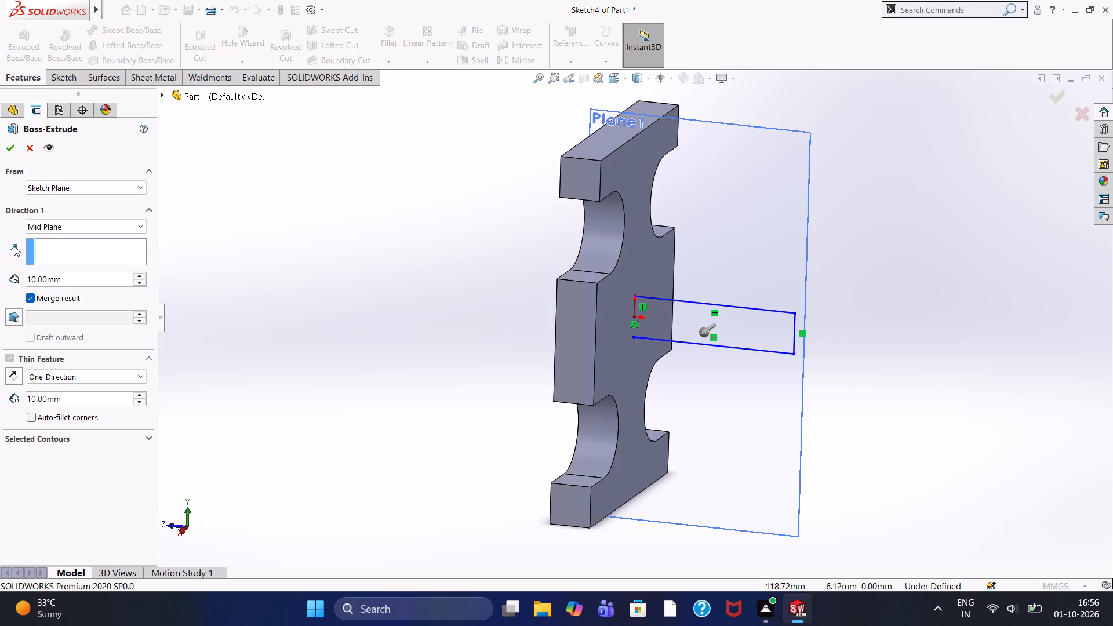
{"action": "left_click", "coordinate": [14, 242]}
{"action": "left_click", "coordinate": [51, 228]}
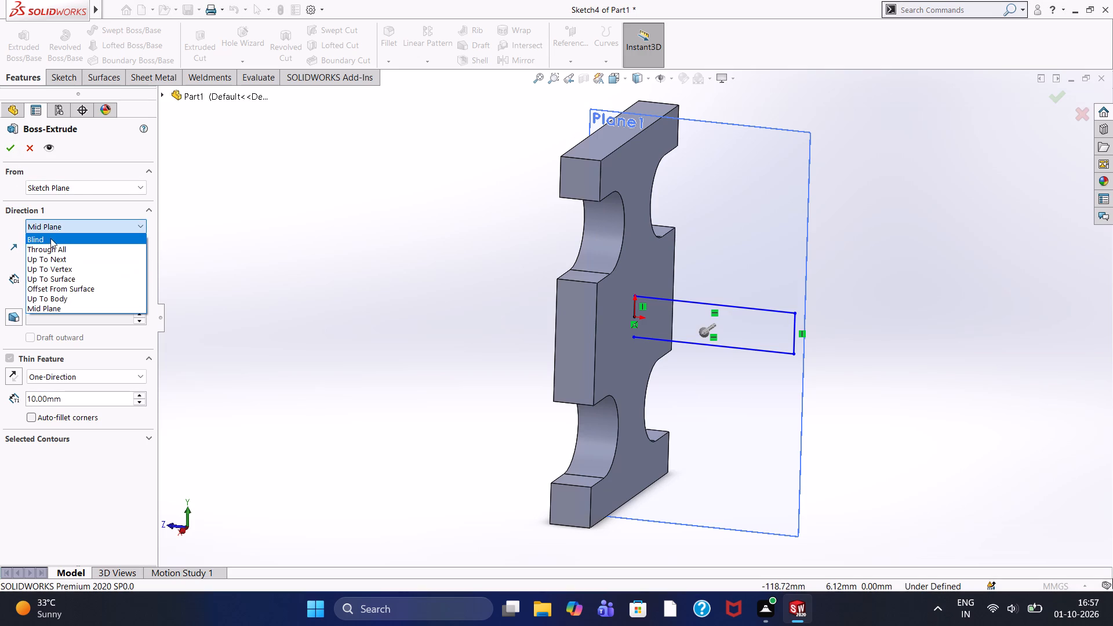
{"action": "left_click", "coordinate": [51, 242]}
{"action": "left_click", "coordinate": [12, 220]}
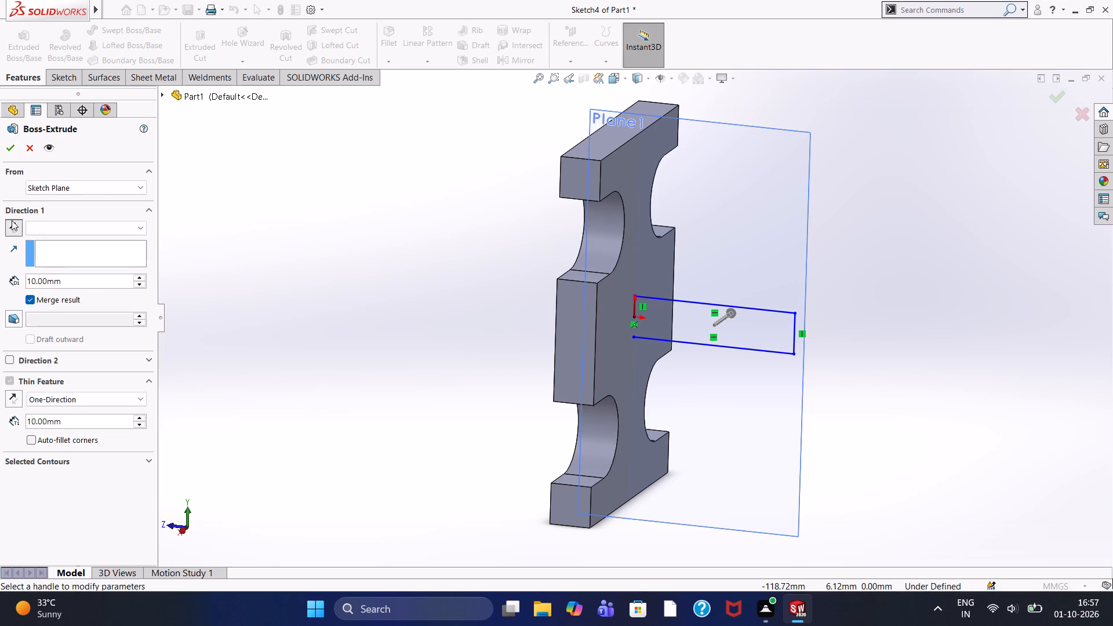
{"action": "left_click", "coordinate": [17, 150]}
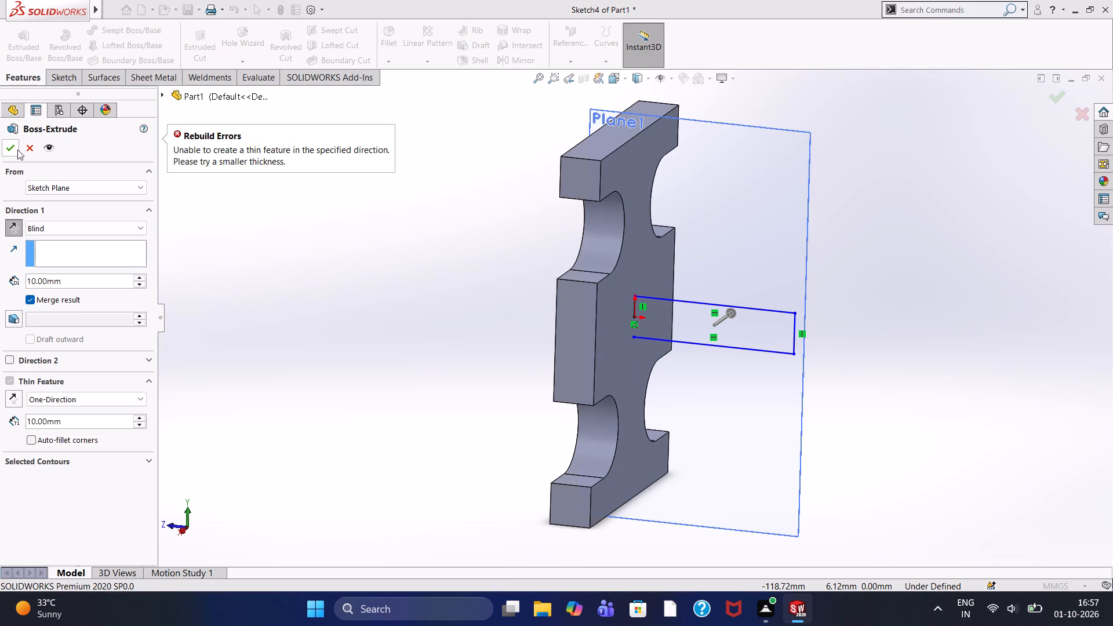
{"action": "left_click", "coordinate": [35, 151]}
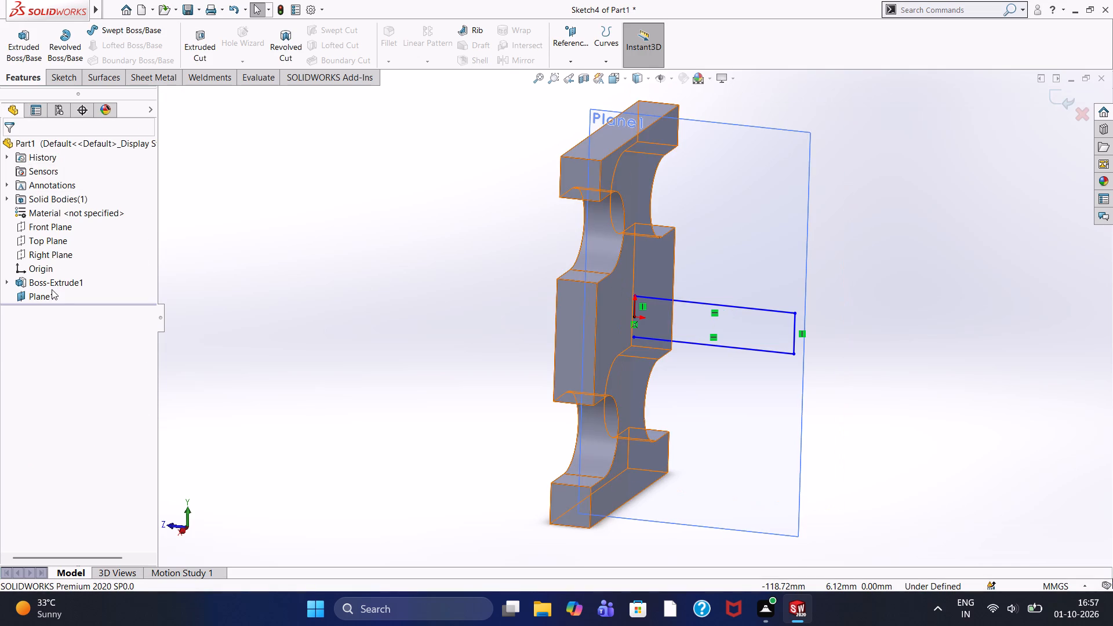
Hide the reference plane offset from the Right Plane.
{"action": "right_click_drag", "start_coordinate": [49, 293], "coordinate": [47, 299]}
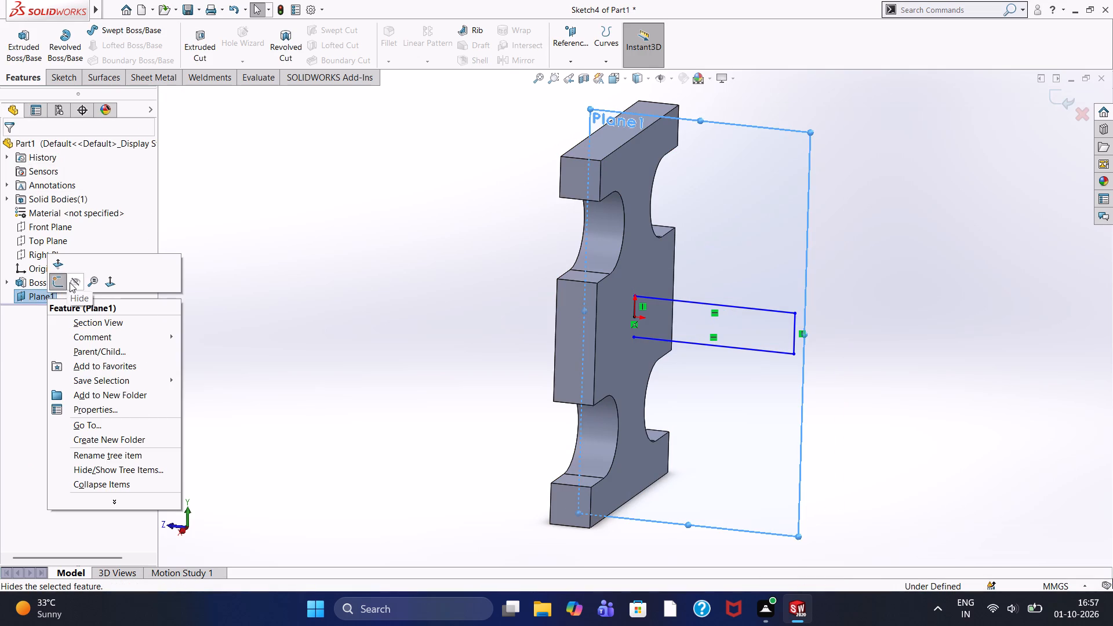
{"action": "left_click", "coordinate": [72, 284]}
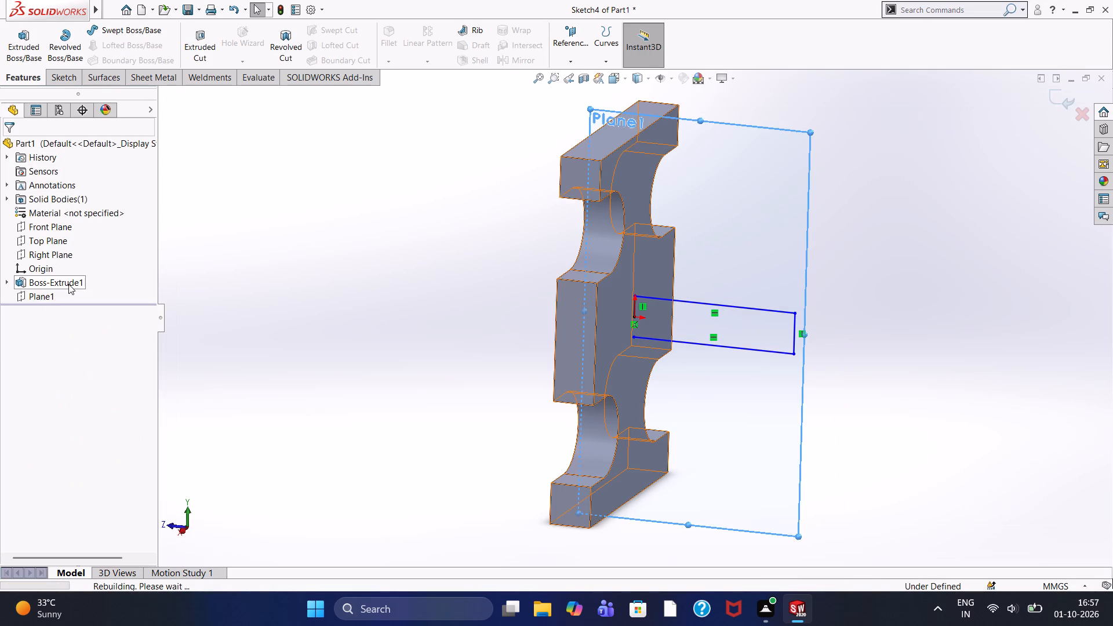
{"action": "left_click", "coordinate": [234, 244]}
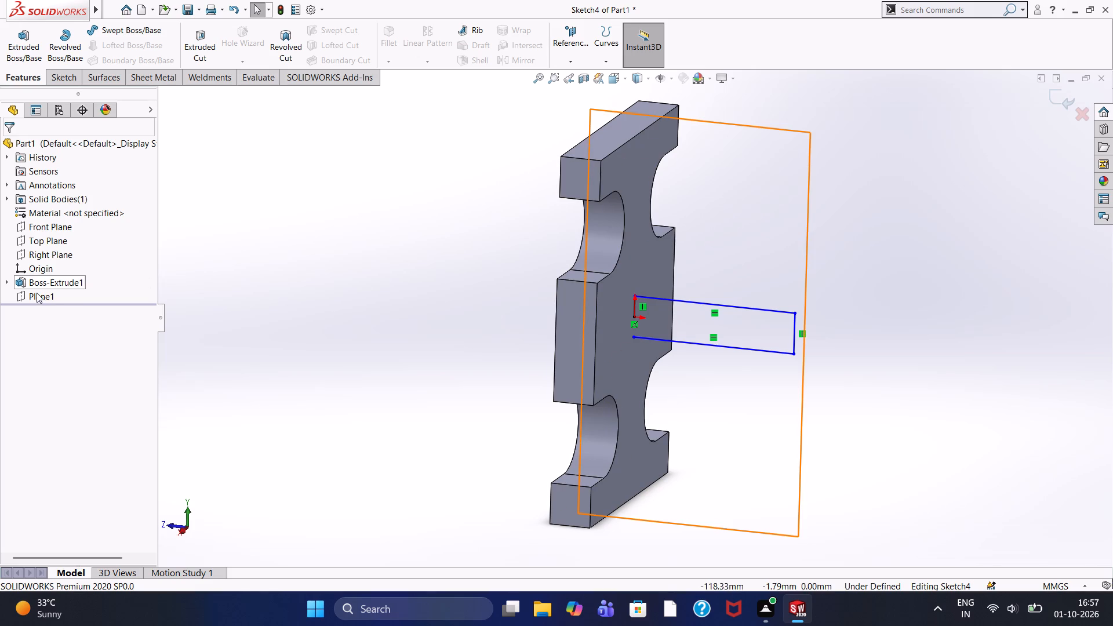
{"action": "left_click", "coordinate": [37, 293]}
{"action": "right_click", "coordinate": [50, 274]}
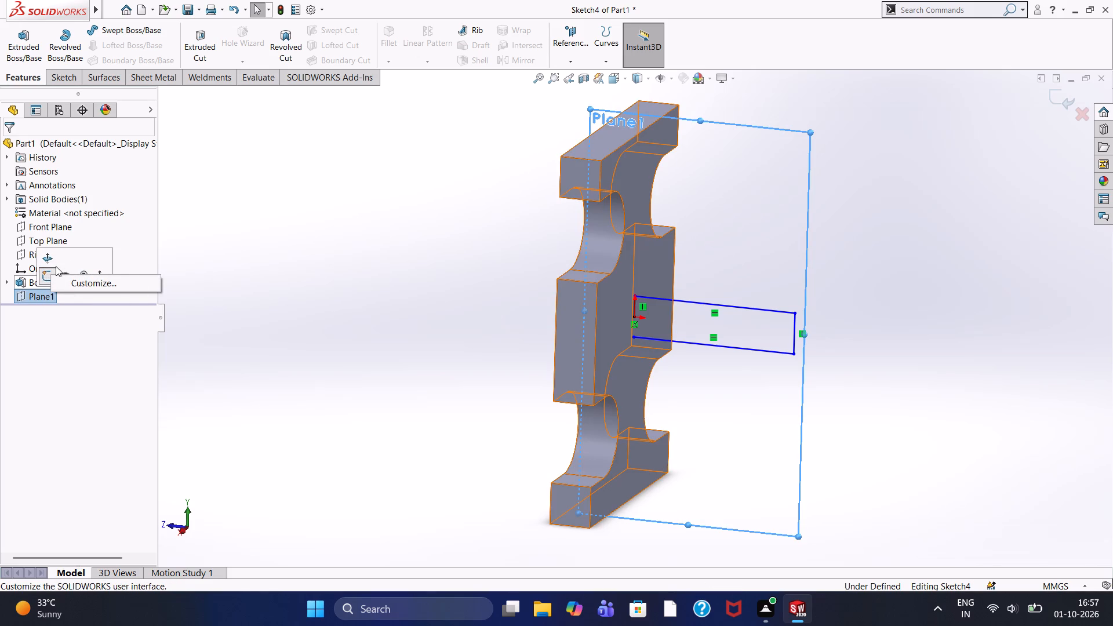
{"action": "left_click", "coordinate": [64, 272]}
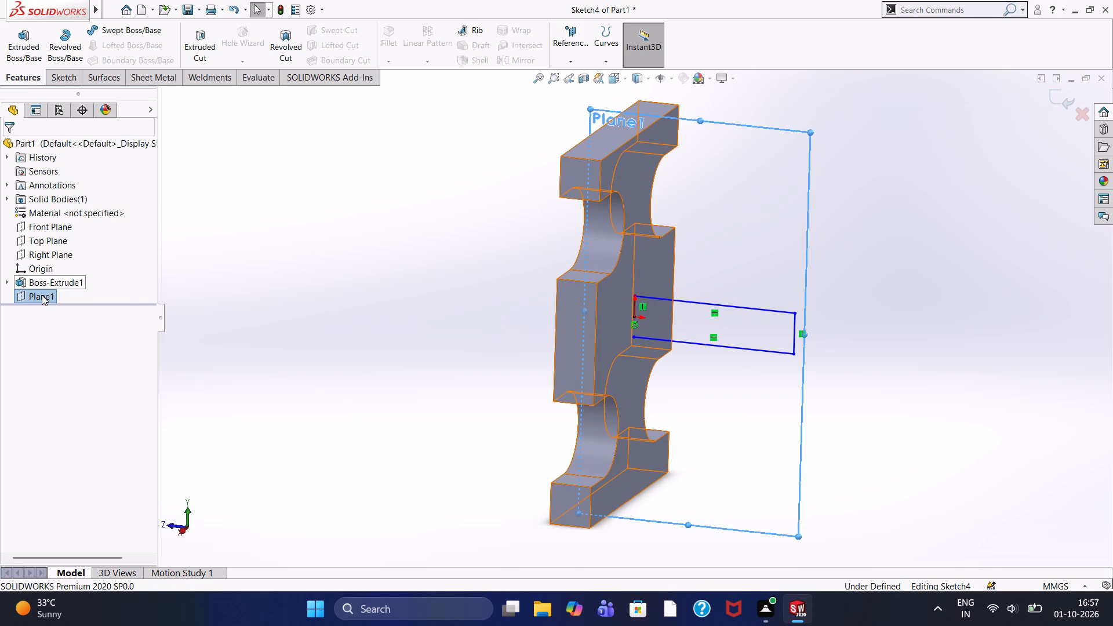
Undo the profile lines one after another until the whole sketch on the offset plane is removed.
{"action": "key", "text": "ctrl+z"}
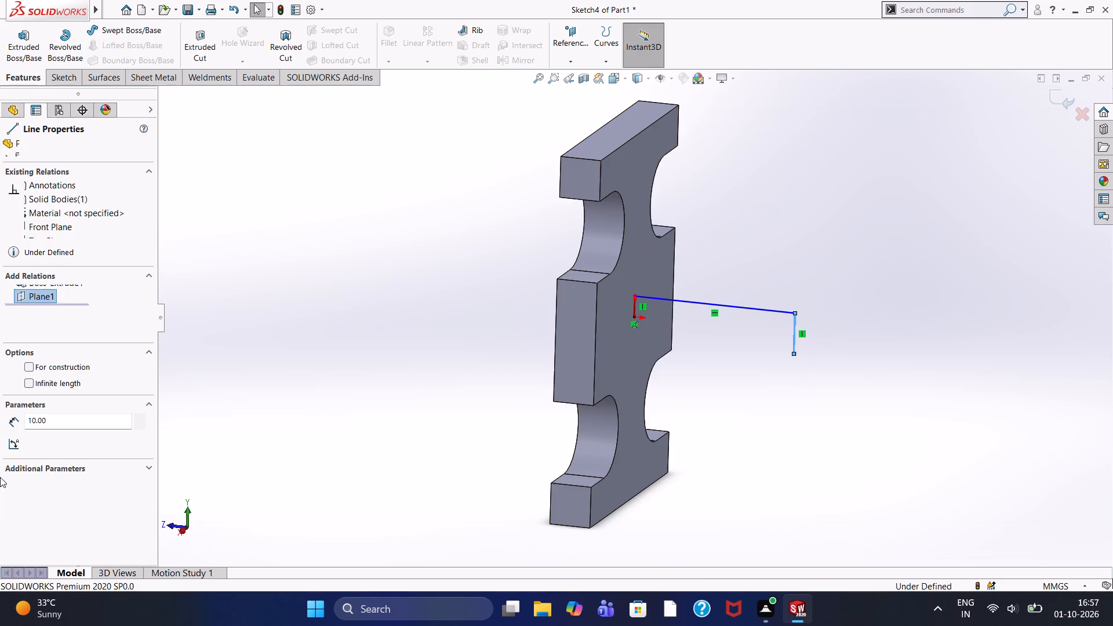
{"action": "key", "text": "ctrl+z"}
{"action": "key", "text": "ctrl+z"}
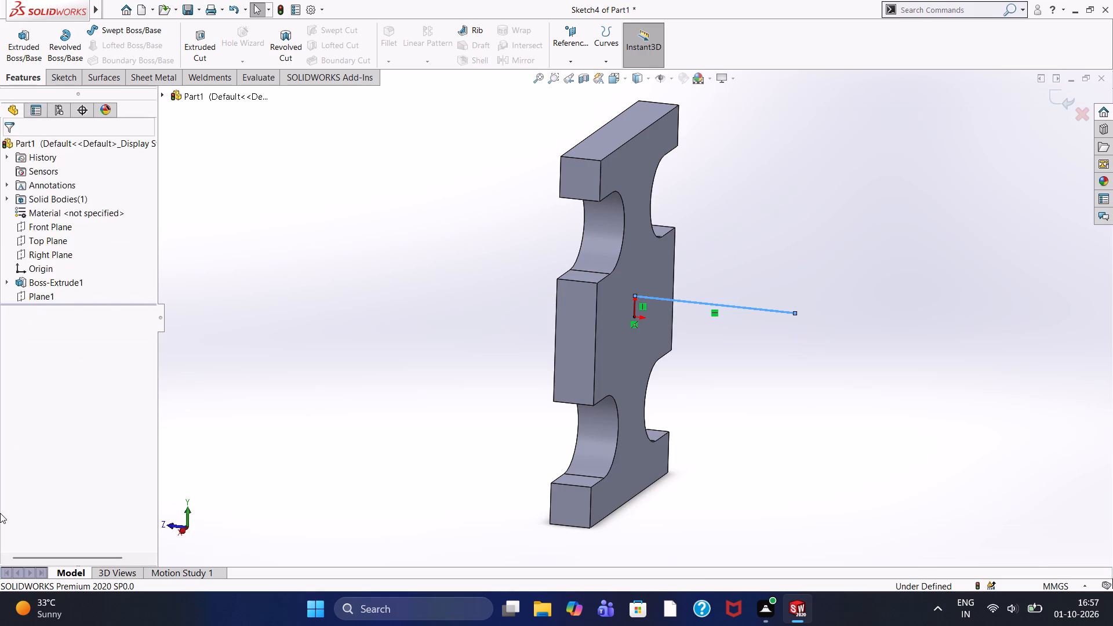
{"action": "key", "text": "ctrl+z"}
{"action": "key", "text": "ctrl+z"}
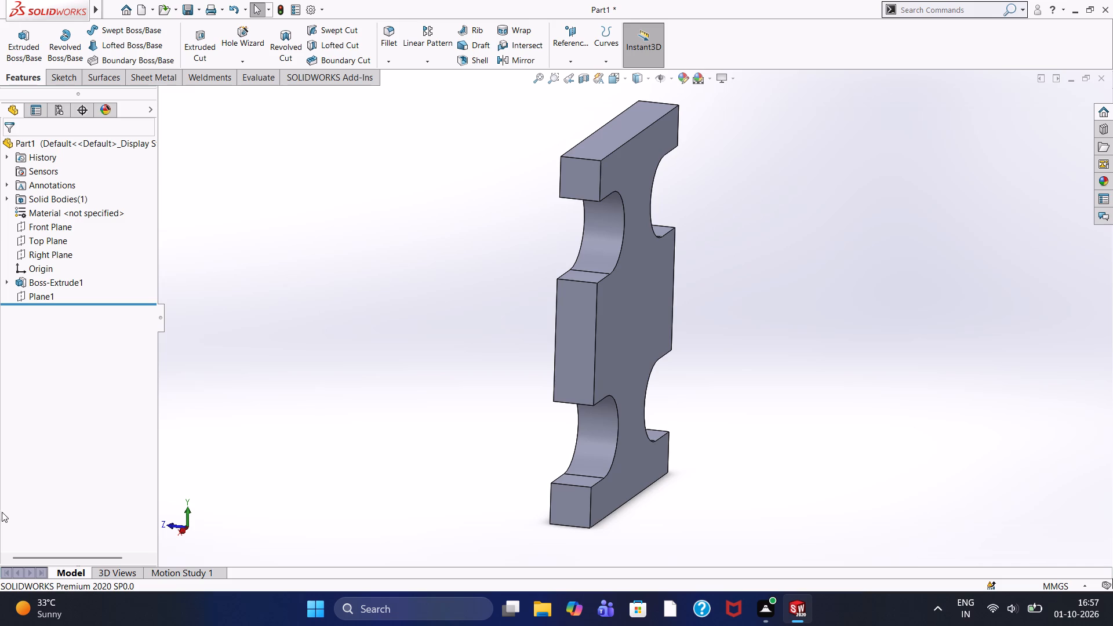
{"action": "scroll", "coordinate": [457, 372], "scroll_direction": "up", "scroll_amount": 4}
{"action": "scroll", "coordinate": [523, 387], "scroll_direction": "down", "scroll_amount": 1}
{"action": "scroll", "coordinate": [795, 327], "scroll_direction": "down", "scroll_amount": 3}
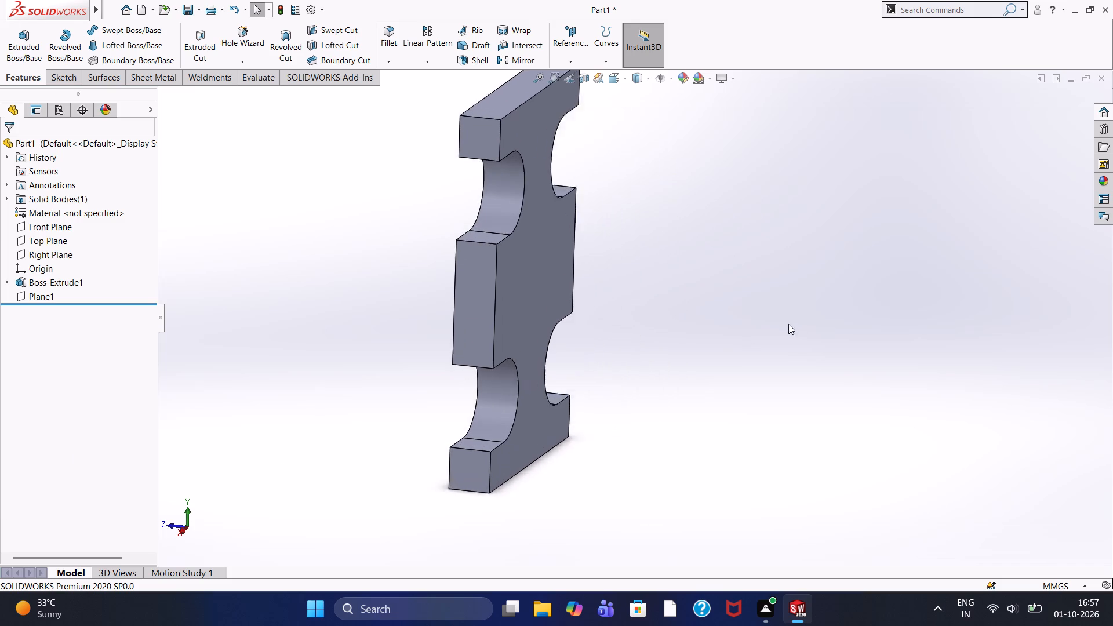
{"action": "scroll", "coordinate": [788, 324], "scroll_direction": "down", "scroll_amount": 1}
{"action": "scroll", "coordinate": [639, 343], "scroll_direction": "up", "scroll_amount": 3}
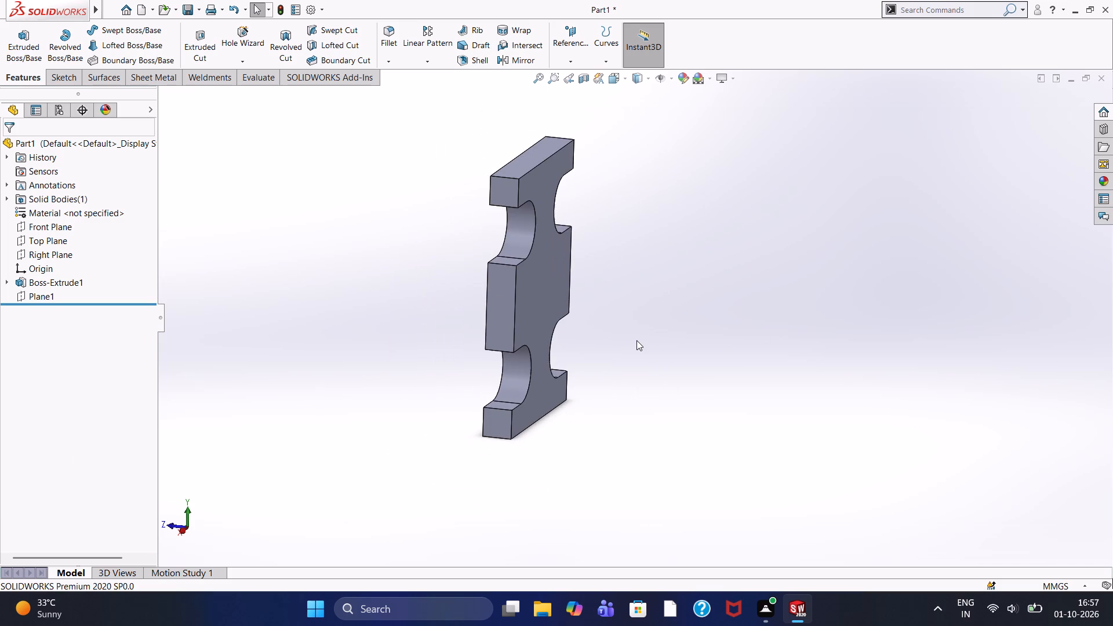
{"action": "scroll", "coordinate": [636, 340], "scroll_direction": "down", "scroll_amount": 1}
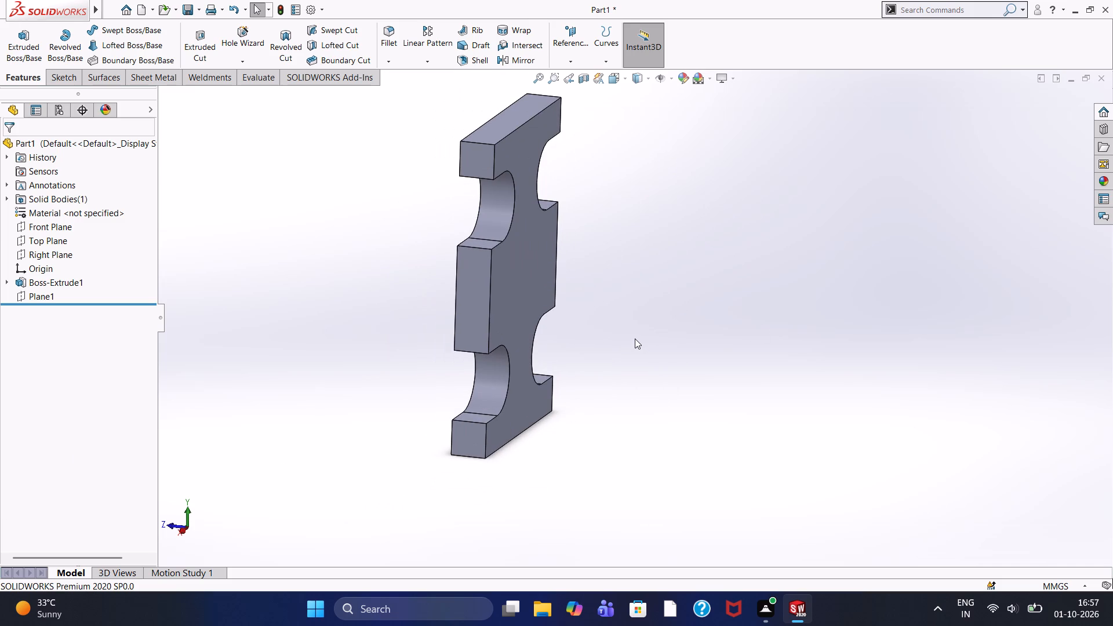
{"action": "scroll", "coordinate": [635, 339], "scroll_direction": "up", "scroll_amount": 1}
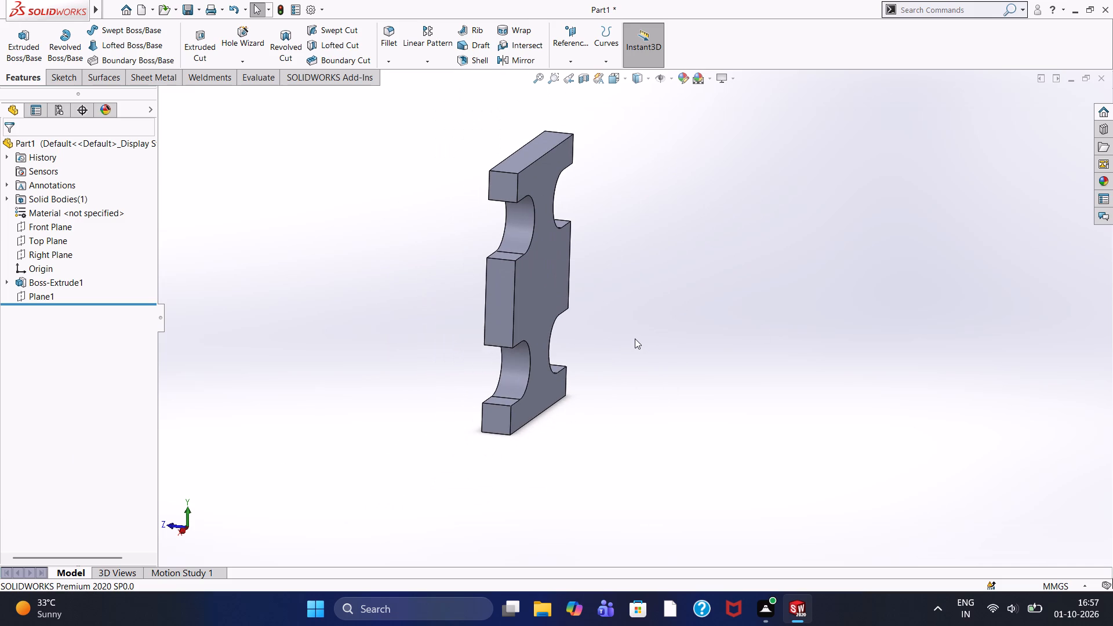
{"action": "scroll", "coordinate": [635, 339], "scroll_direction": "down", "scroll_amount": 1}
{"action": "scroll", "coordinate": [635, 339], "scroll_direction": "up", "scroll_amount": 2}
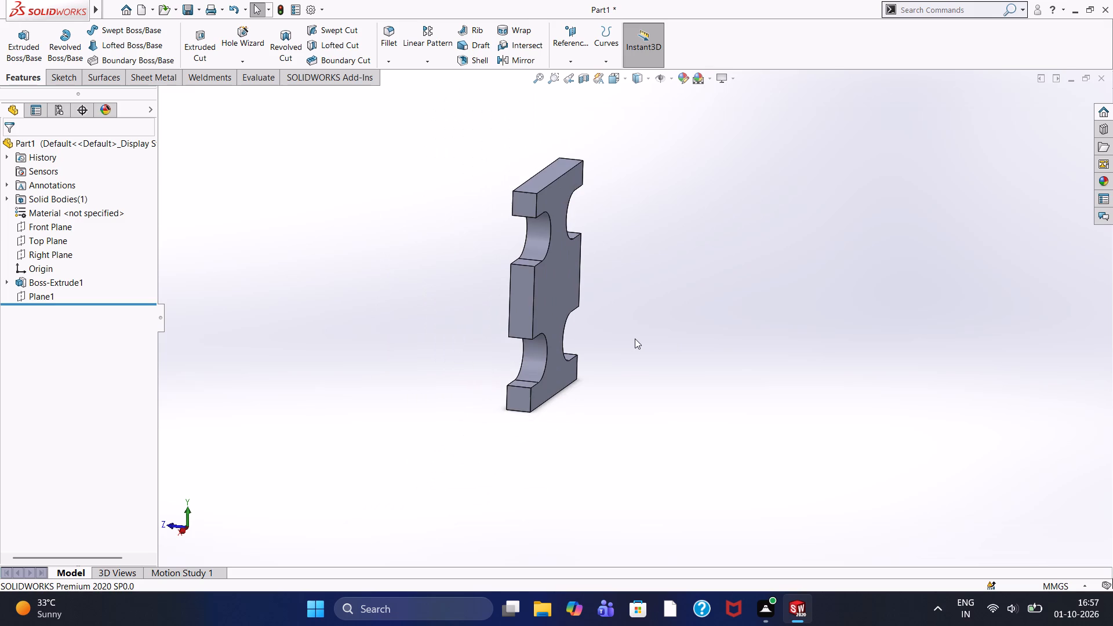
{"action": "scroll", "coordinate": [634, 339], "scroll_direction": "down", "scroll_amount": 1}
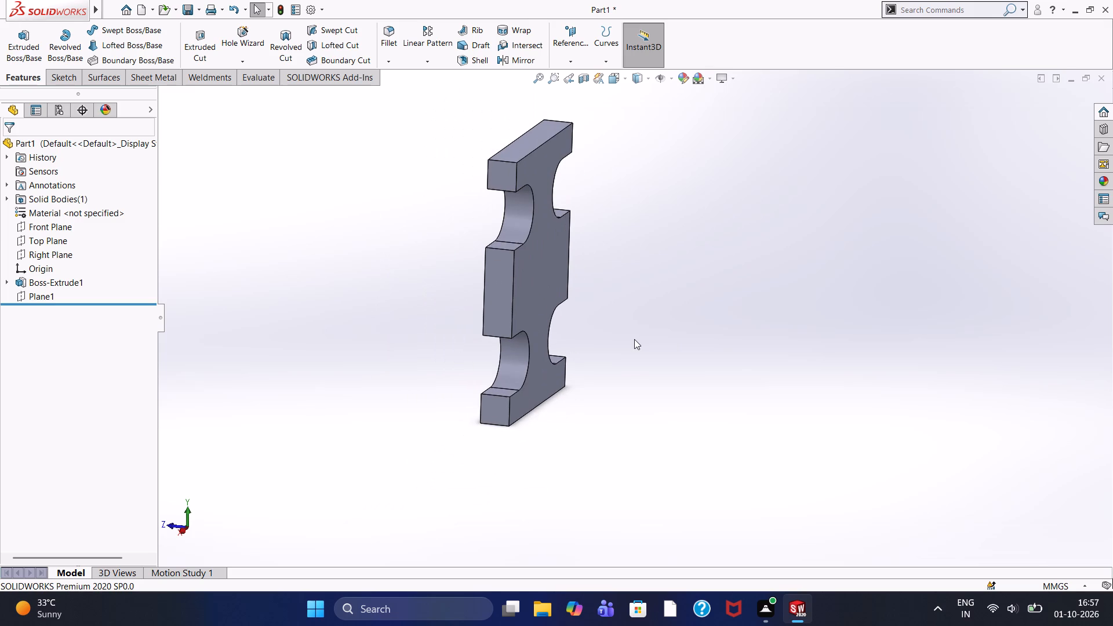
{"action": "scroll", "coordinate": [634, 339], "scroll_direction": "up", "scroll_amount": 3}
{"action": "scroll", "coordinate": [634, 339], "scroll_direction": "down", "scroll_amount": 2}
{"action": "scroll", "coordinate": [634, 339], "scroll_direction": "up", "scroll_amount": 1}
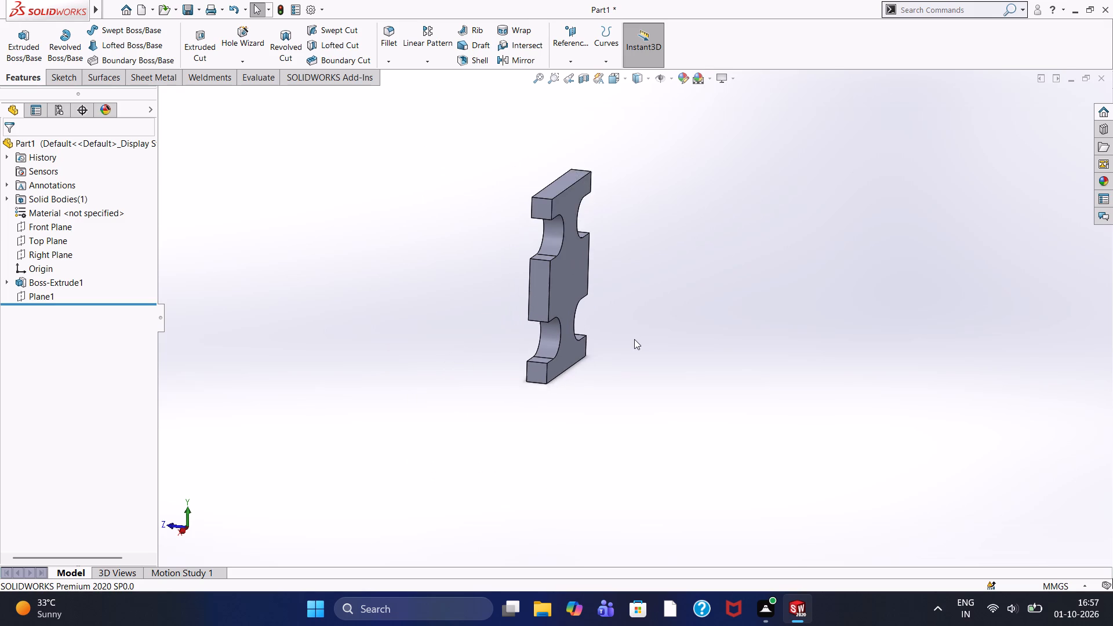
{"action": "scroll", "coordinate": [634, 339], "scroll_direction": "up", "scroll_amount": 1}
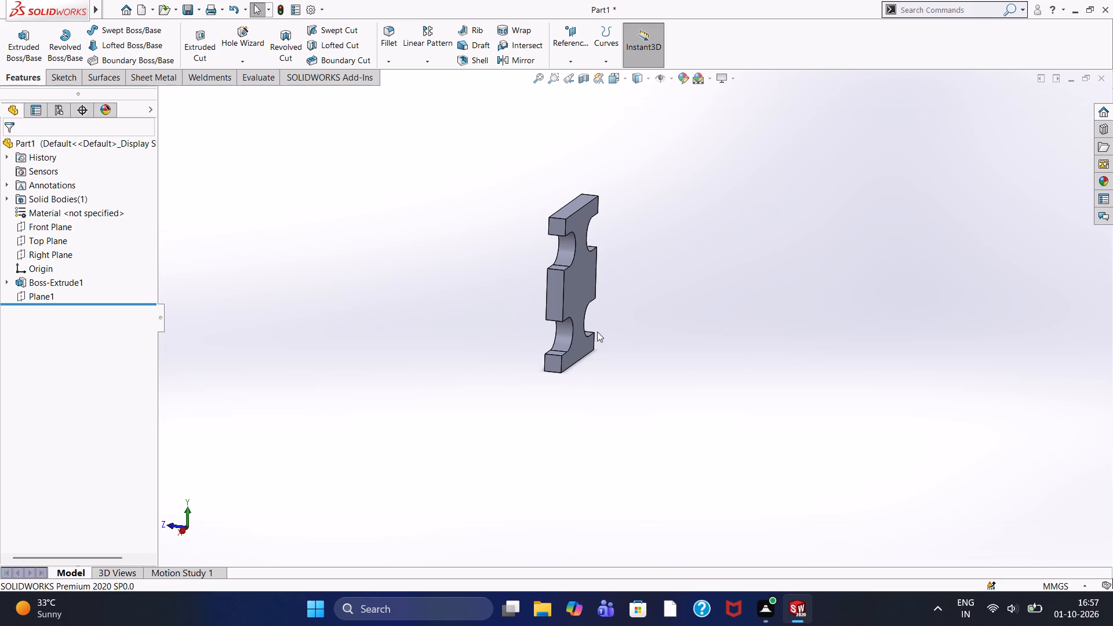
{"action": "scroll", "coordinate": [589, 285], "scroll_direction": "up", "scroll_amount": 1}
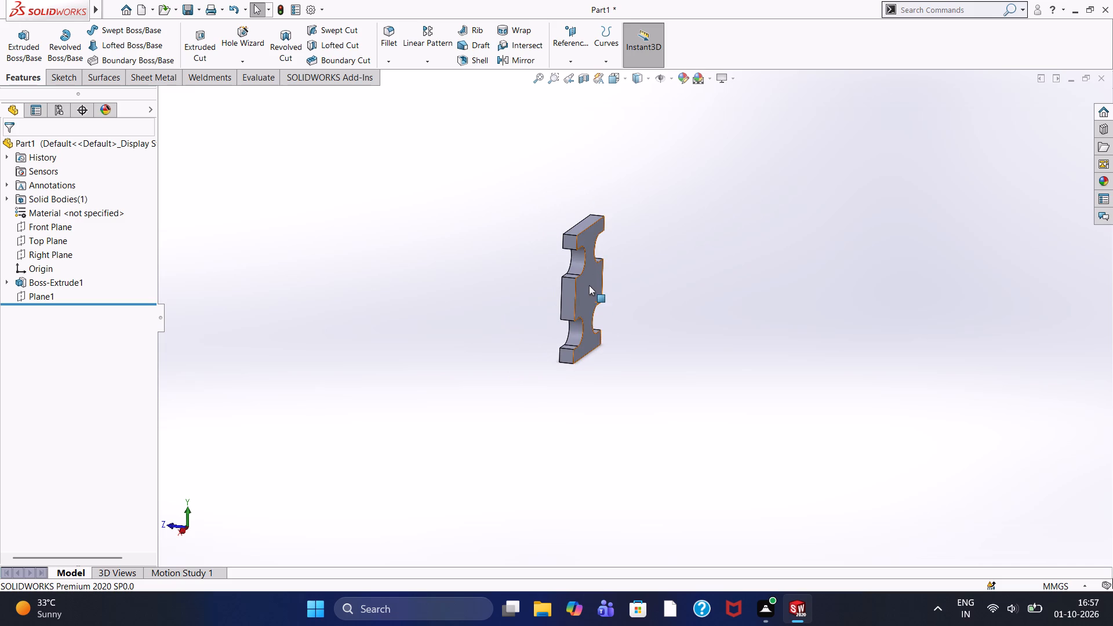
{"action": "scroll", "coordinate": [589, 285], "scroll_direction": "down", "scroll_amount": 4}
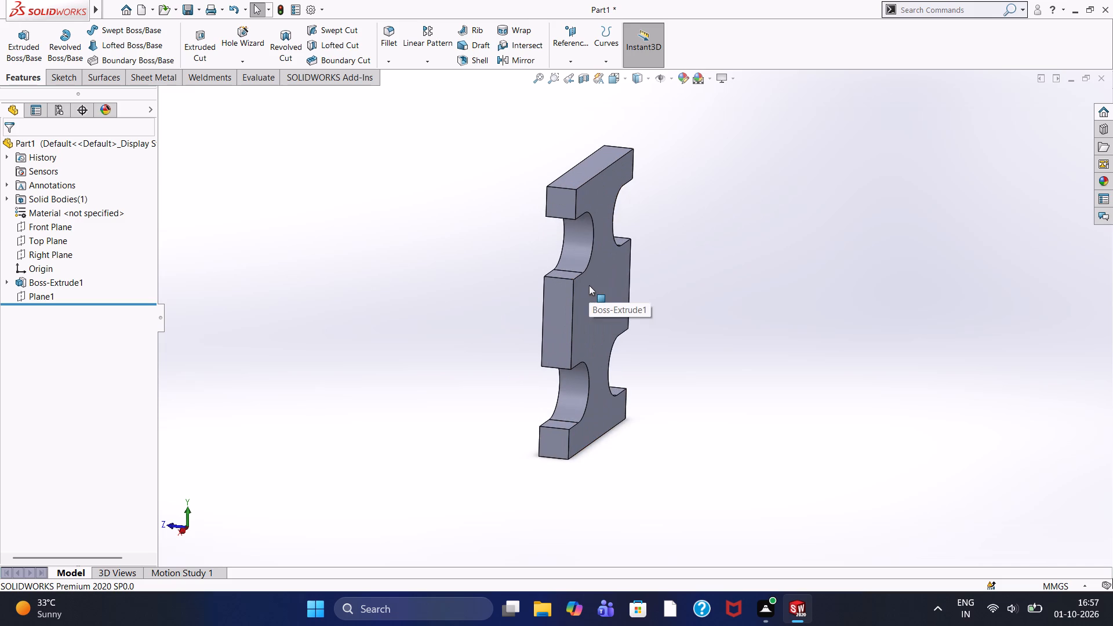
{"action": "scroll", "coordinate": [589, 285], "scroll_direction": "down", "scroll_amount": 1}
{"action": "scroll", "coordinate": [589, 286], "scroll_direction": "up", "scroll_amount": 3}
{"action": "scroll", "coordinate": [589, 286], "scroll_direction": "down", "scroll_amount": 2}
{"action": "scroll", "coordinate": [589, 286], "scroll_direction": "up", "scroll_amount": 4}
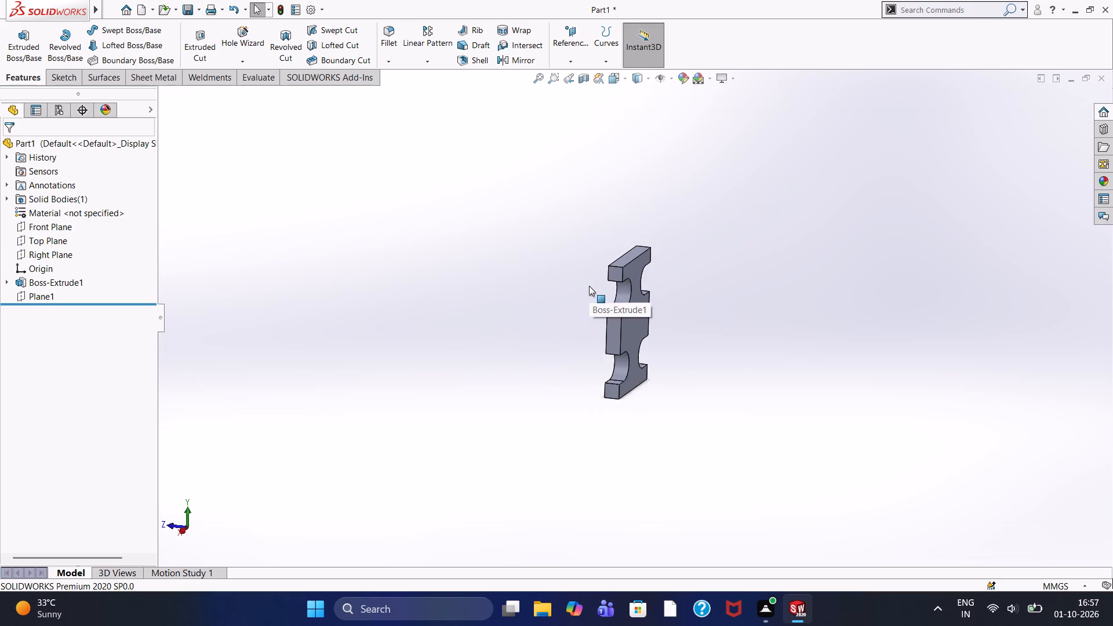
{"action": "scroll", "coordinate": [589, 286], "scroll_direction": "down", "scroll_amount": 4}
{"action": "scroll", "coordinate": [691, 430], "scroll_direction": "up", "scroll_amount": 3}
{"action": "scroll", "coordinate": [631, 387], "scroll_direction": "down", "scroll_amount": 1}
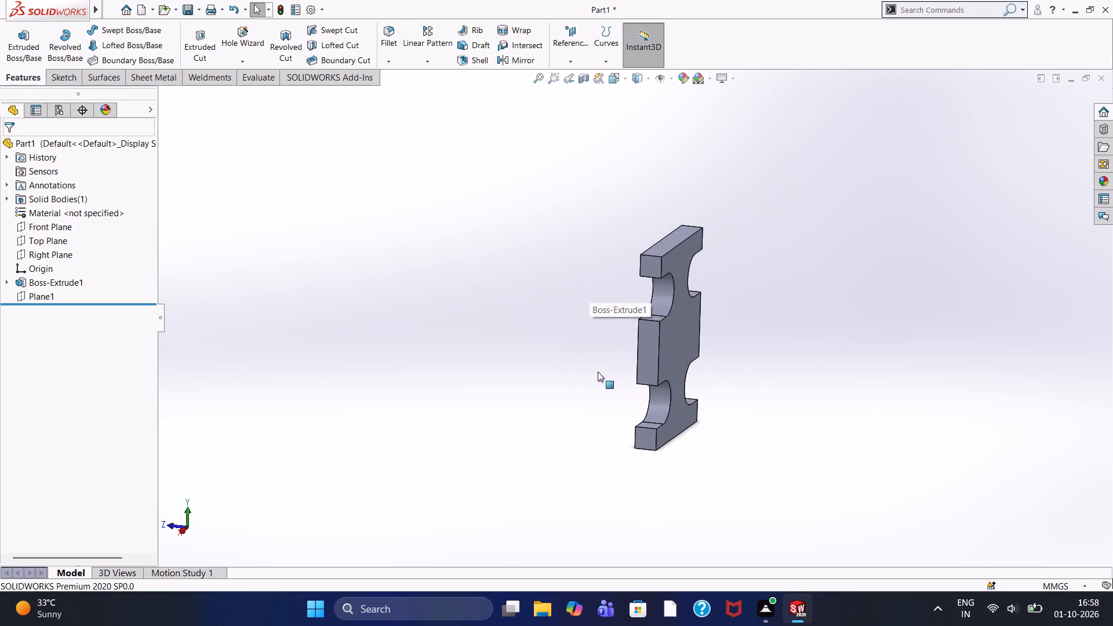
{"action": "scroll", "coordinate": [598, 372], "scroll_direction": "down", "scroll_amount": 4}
Undo the offset reference plane and the plate's extrusion, going back into the plate's base sketch.
{"action": "key", "text": "ctrl+z"}
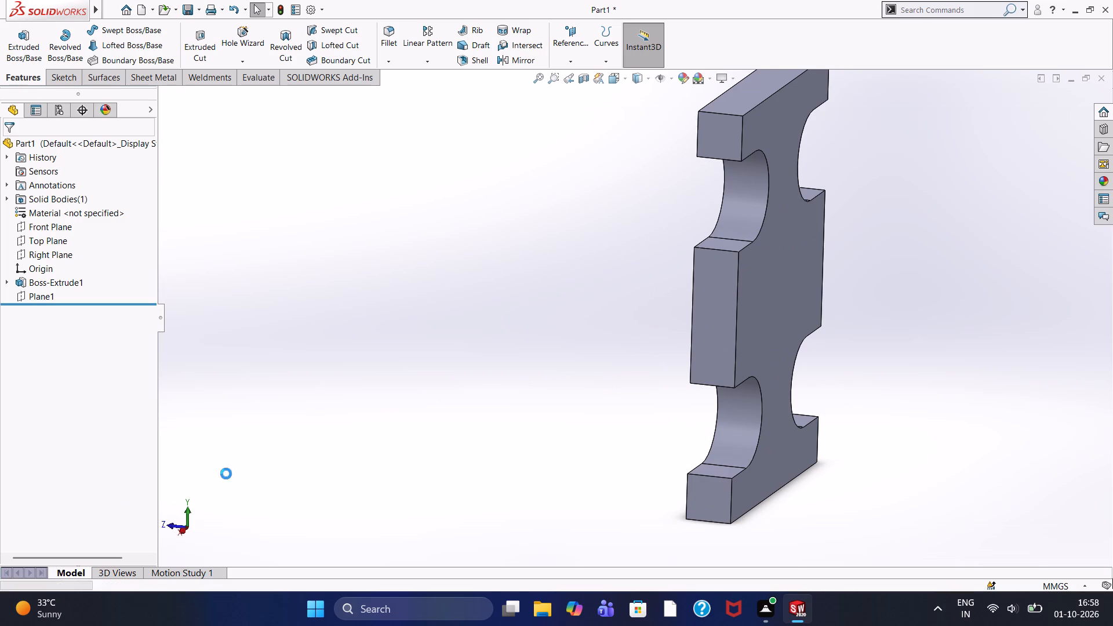
{"action": "key", "text": "ctrl+z"}
{"action": "key", "text": "ctrl+z"}
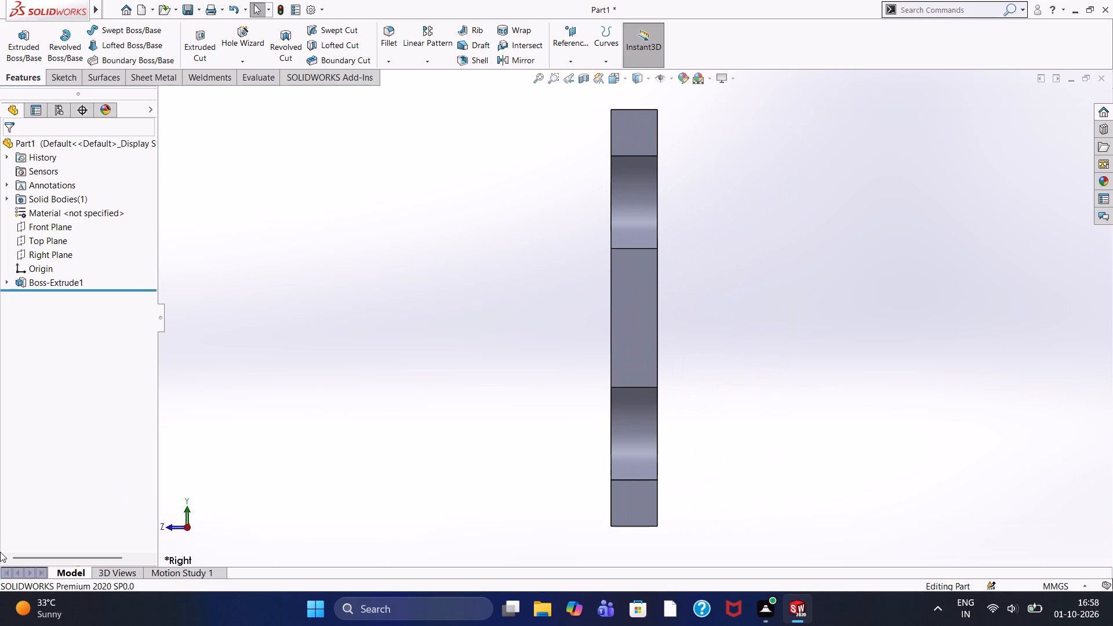
{"action": "key", "text": "ctrl+z"}
{"action": "key", "text": "ctrl+z"}
{"action": "key", "text": "ctrl+z"}
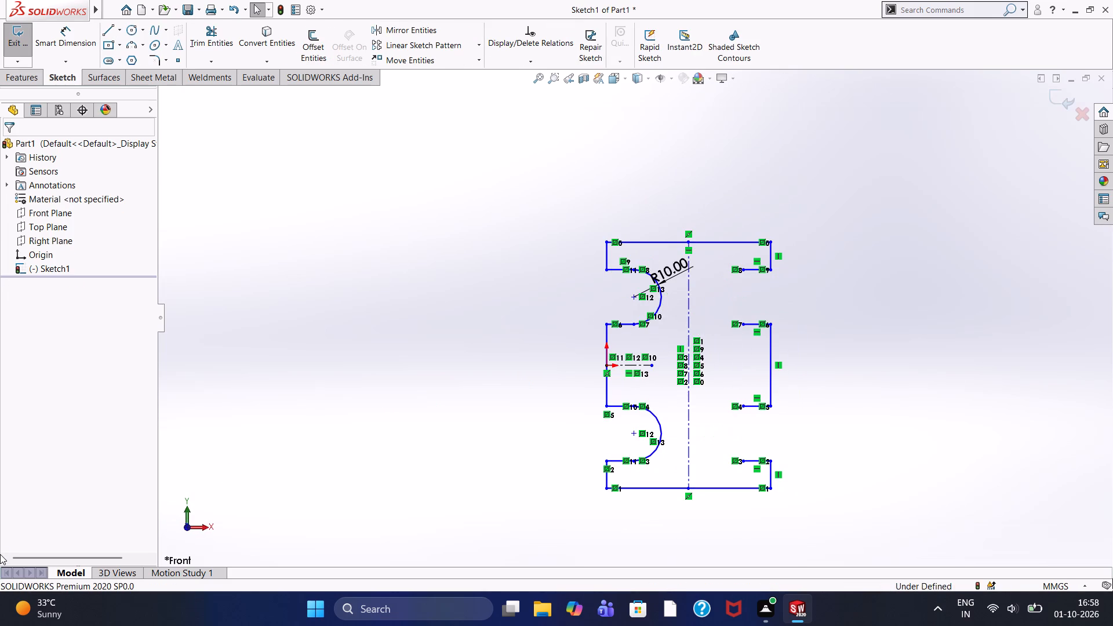
Undo the notch arcs, circle and mirrored lines in the base sketch, back to the half profile beside the vertical centreline.
{"action": "key", "text": "ctrl+z"}
{"action": "key", "text": "ctrl+z"}
{"action": "key", "text": "ctrl+z"}
{"action": "key", "text": "ctrl+z"}
{"action": "key", "text": "ctrl+z"}
{"action": "key", "text": "ctrl+z"}
{"action": "key", "text": "ctrl+z"}
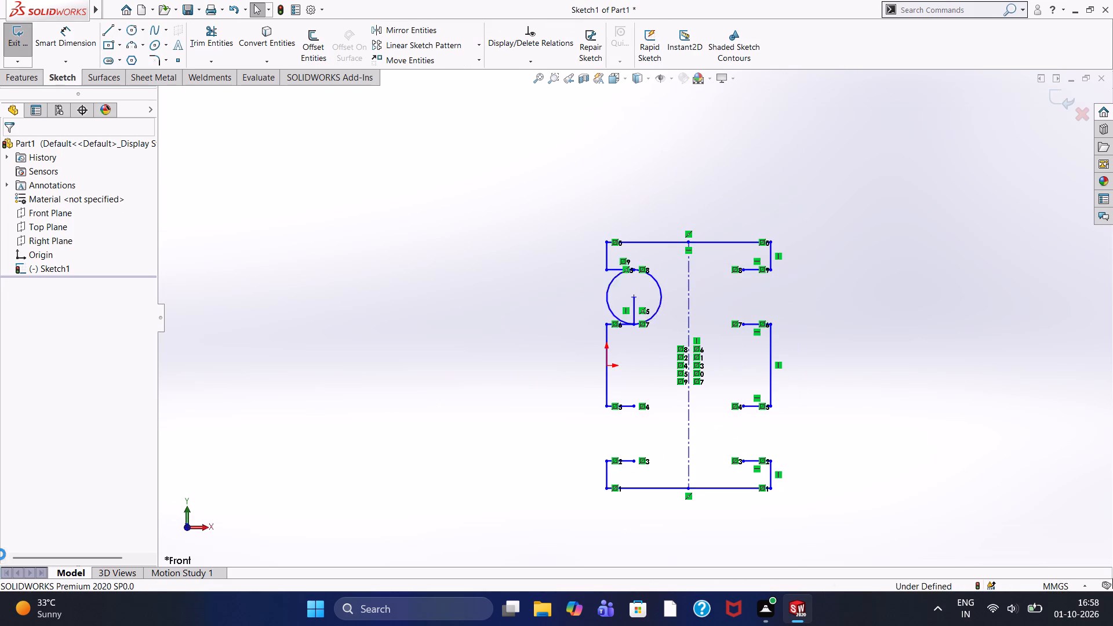
{"action": "key", "text": "ctrl+z"}
{"action": "key", "text": "ctrl+z"}
{"action": "key", "text": "ctrl+z"}
{"action": "key", "text": "ctrl+z"}
{"action": "key", "text": "ctrl+z"}
{"action": "key", "text": "ctrl+z"}
{"action": "key", "text": "ctrl+z"}
{"action": "key", "text": "ctrl+z"}
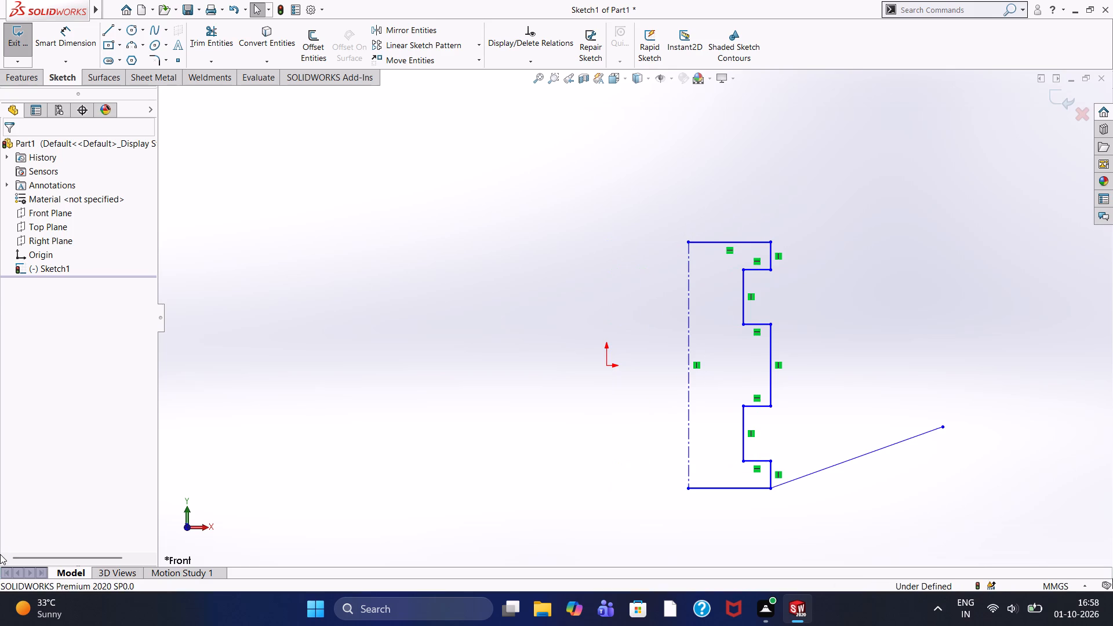
Undo the centreline edits, then the profile's bottom edge and the dimensions at its top and lower ends.
{"action": "key", "text": "ctrl+z"}
{"action": "key", "text": "ctrl+z"}
{"action": "key", "text": "ctrl+z"}
{"action": "key", "text": "ctrl+z"}
{"action": "key", "text": "ctrl+z"}
{"action": "key", "text": "ctrl+z"}
{"action": "key", "text": "ctrl+z"}
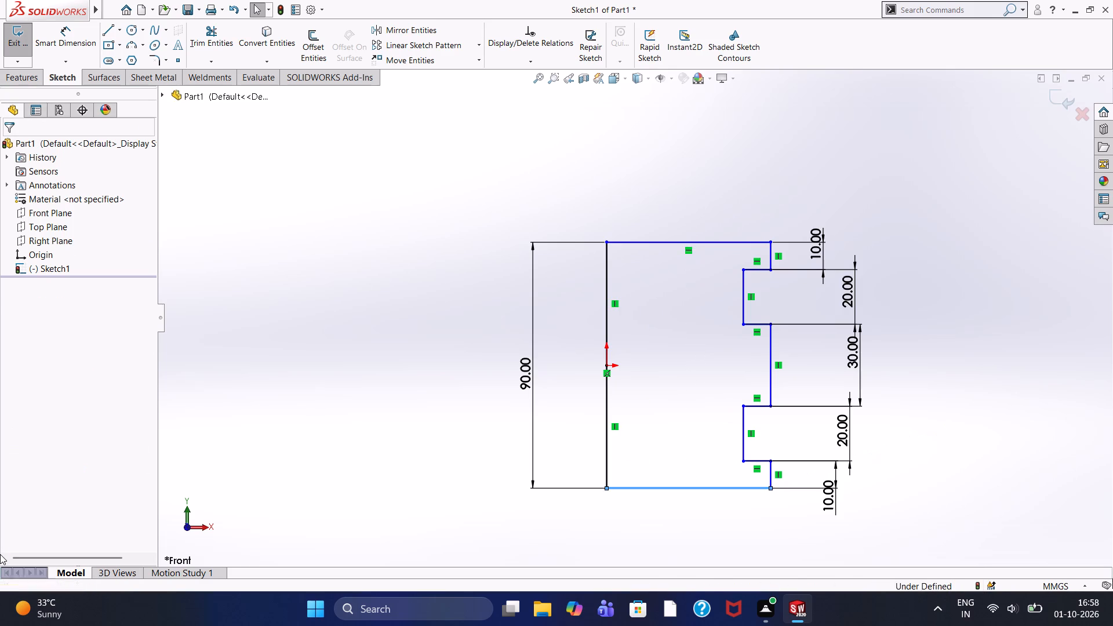
{"action": "key", "text": "ctrl+z"}
{"action": "key", "text": "ctrl+z"}
{"action": "key", "text": "ctrl+z"}
{"action": "key", "text": "ctrl+z"}
{"action": "key", "text": "ctrl+z"}
{"action": "key", "text": "ctrl+z"}
{"action": "key", "text": "ctrl+z"}
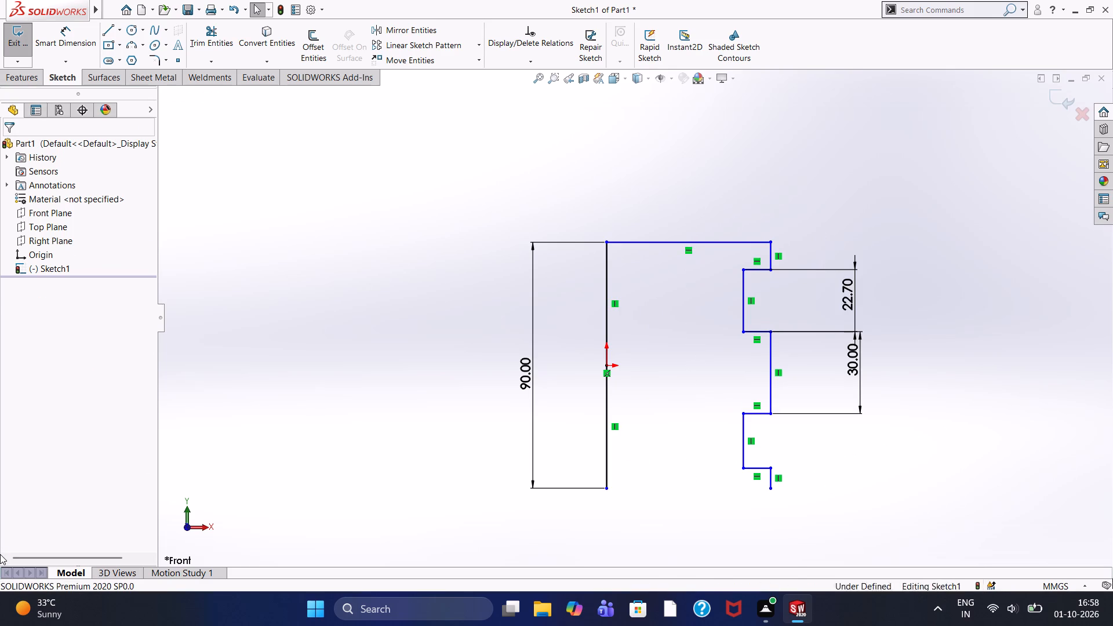
Undo the remaining dimensions and the lower profile lines as far back as the undo history allows.
{"action": "key", "text": "ctrl+z"}
{"action": "key", "text": "ctrl+z"}
{"action": "key", "text": "ctrl+z"}
{"action": "key", "text": "ctrl+z"}
{"action": "key", "text": "ctrl+z"}
{"action": "key", "text": "ctrl+z"}
{"action": "key", "text": "ctrl+z"}
{"action": "key", "text": "ctrl+z"}
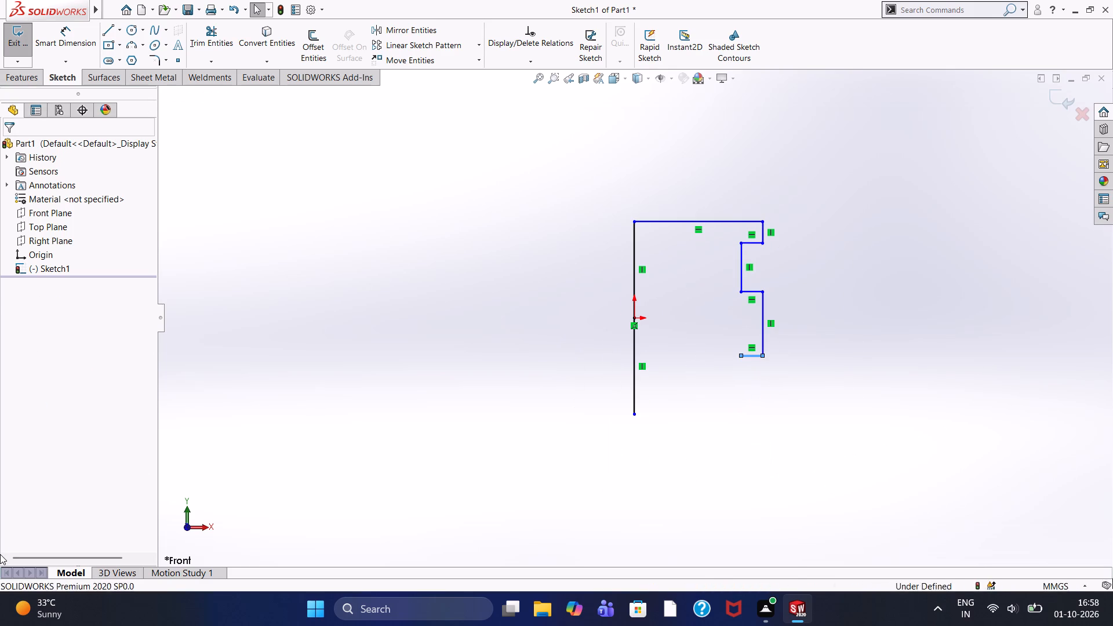
{"action": "key", "text": "ctrl+z"}
{"action": "key", "text": "ctrl+z"}
{"action": "key", "text": "ctrl+z"}
{"action": "key", "text": "ctrl+z"}
{"action": "key", "text": "ctrl+z"}
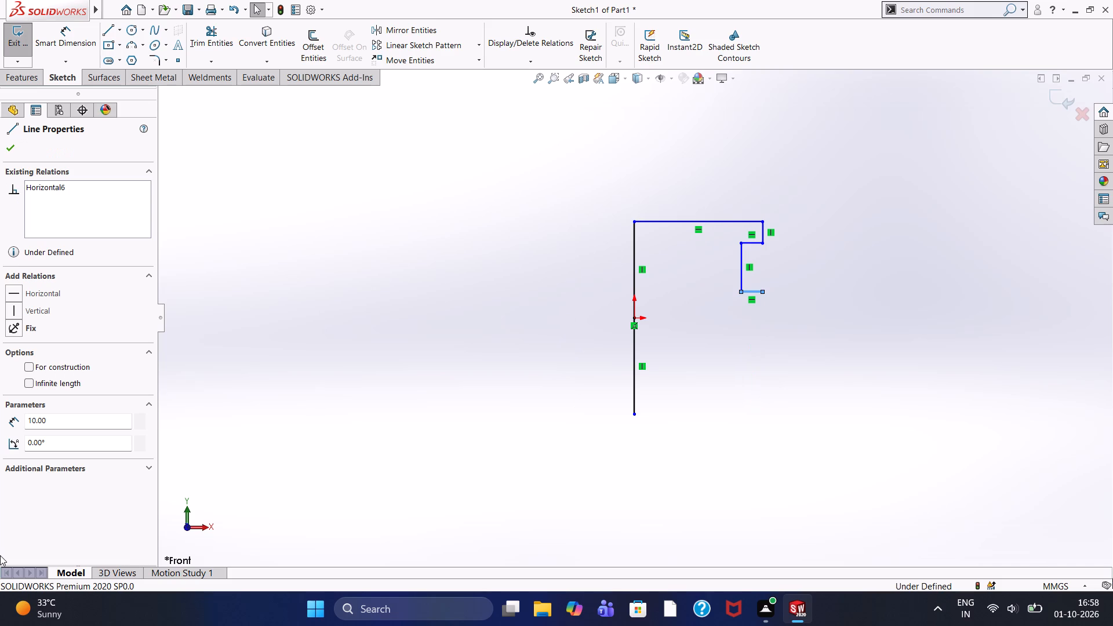
{"action": "key", "text": "ctrl+z"}
{"action": "key", "text": "ctrl+z"}
{"action": "key", "text": "ctrl+z"}
{"action": "key", "text": "ctrl+z"}
{"action": "key", "text": "ctrl+z"}
Delete all the remaining lines of the base sketch.
{"action": "left_click", "coordinate": [16, 142]}
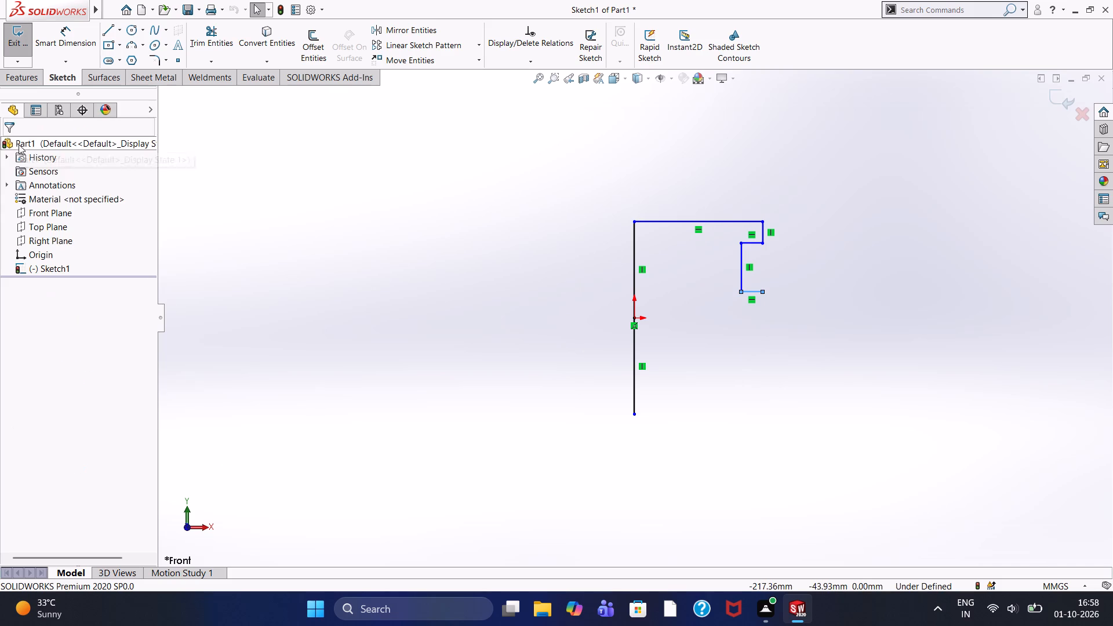
{"action": "left_click_drag", "start_coordinate": [595, 186], "coordinate": [780, 455]}
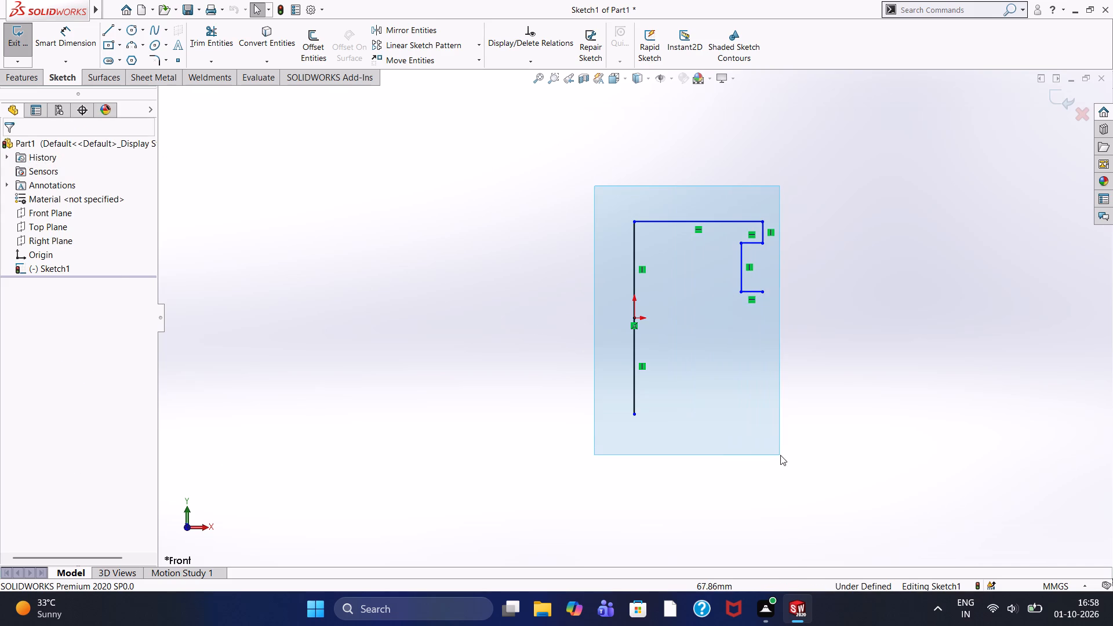
{"action": "left_click_drag", "start_coordinate": [780, 455], "coordinate": [784, 454]}
{"action": "key", "text": "Delete"}
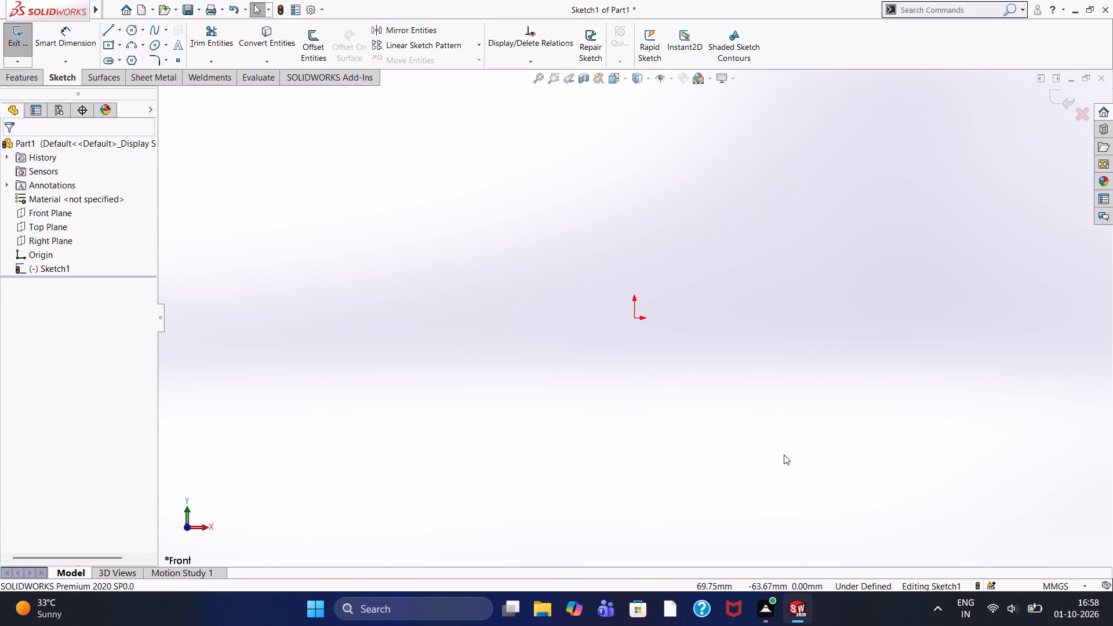
Sketch a 45 mm vertical line upward from the origin.
{"action": "left_click", "coordinate": [107, 30]}
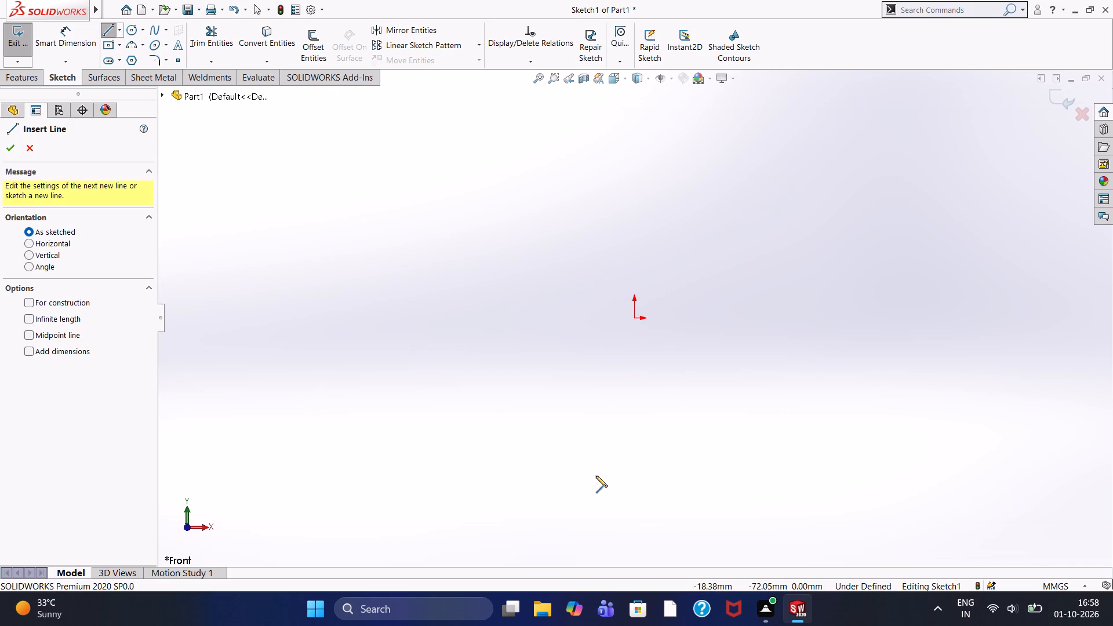
{"action": "left_click", "coordinate": [635, 317]}
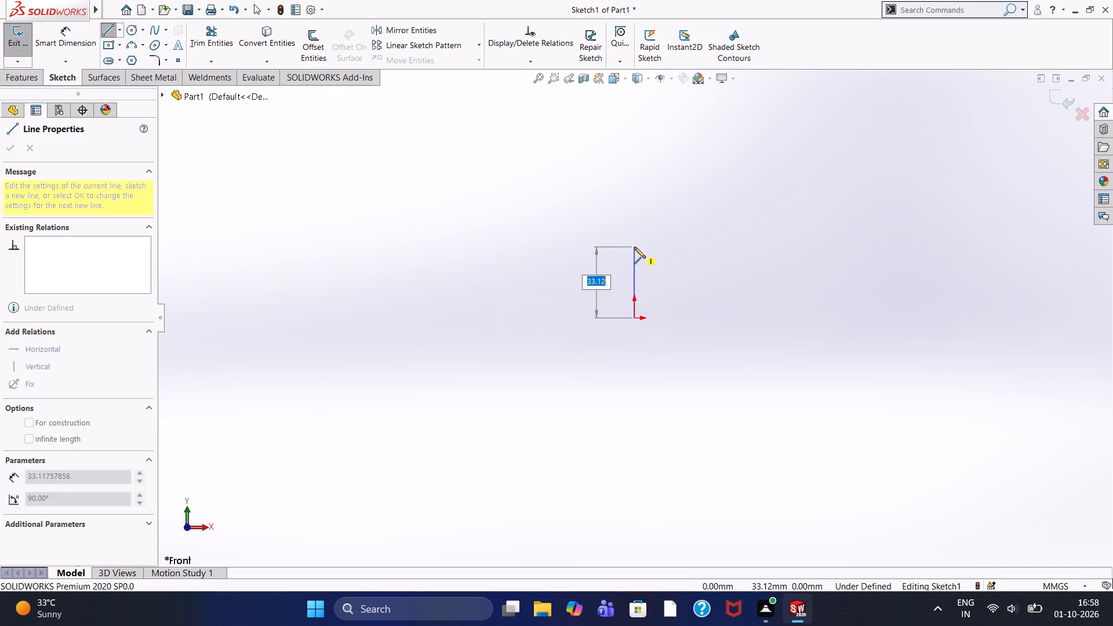
{"action": "type", "text": "45"}
{"action": "key", "text": "Return"}
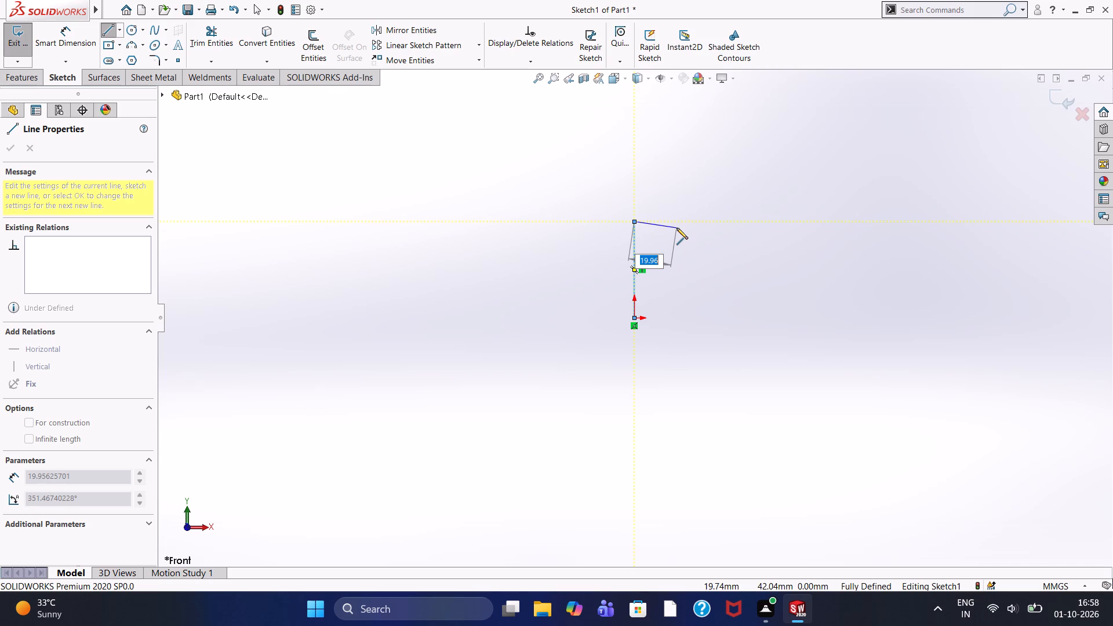
{"action": "right_click", "coordinate": [705, 199]}
{"action": "left_click", "coordinate": [713, 206]}
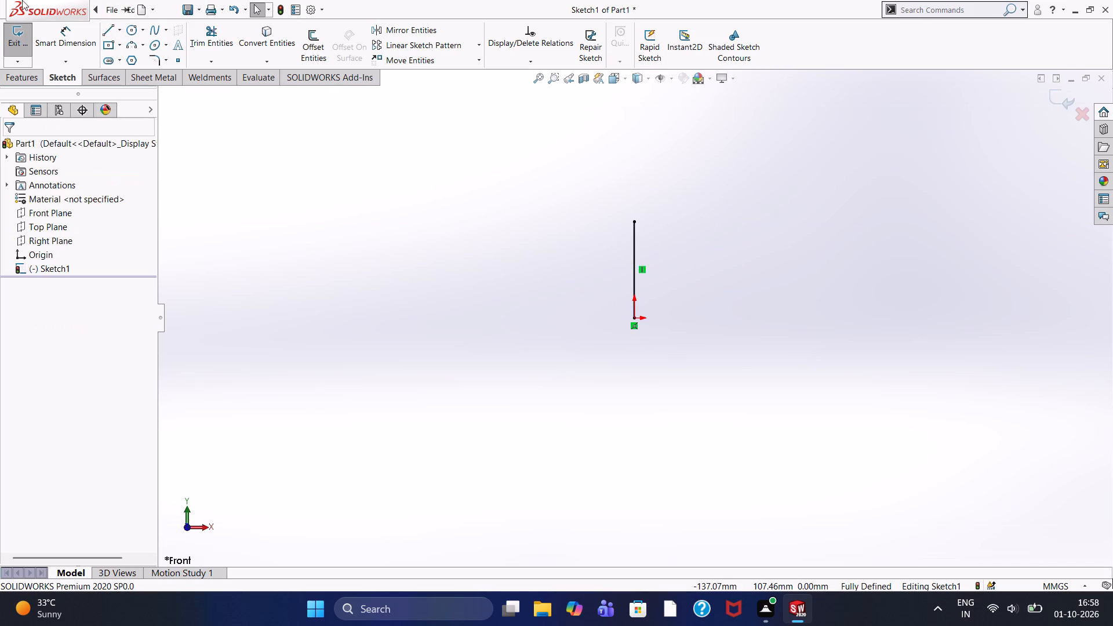
Continue with a 45 mm line down from the origin and close it into an upright rectangle 10 mm wide and 90 mm high.
{"action": "left_click", "coordinate": [105, 30]}
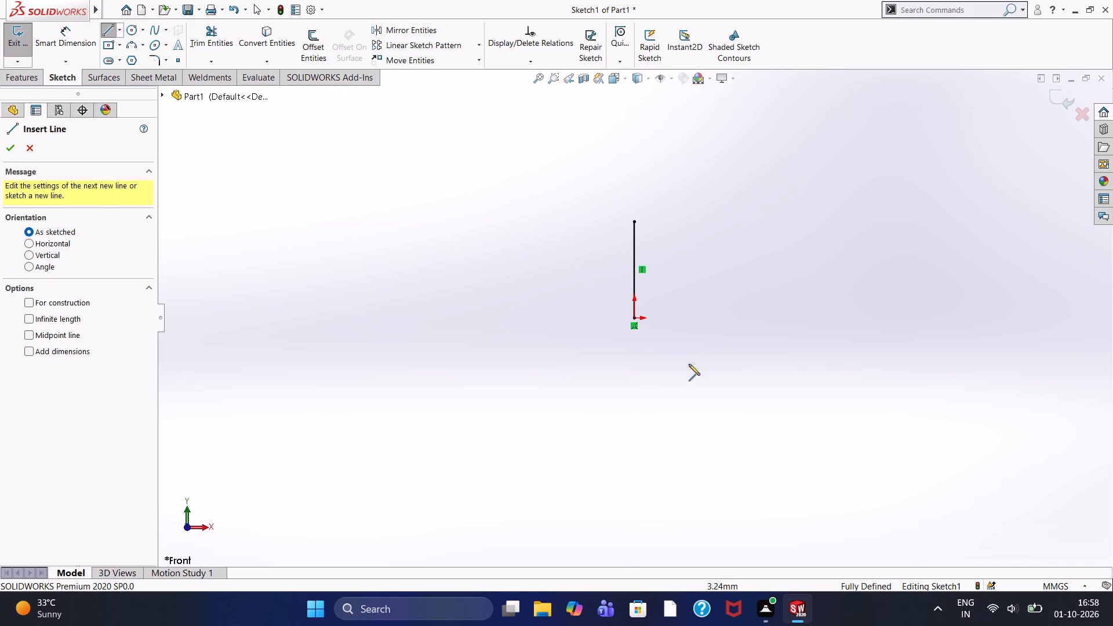
{"action": "left_click", "coordinate": [636, 317]}
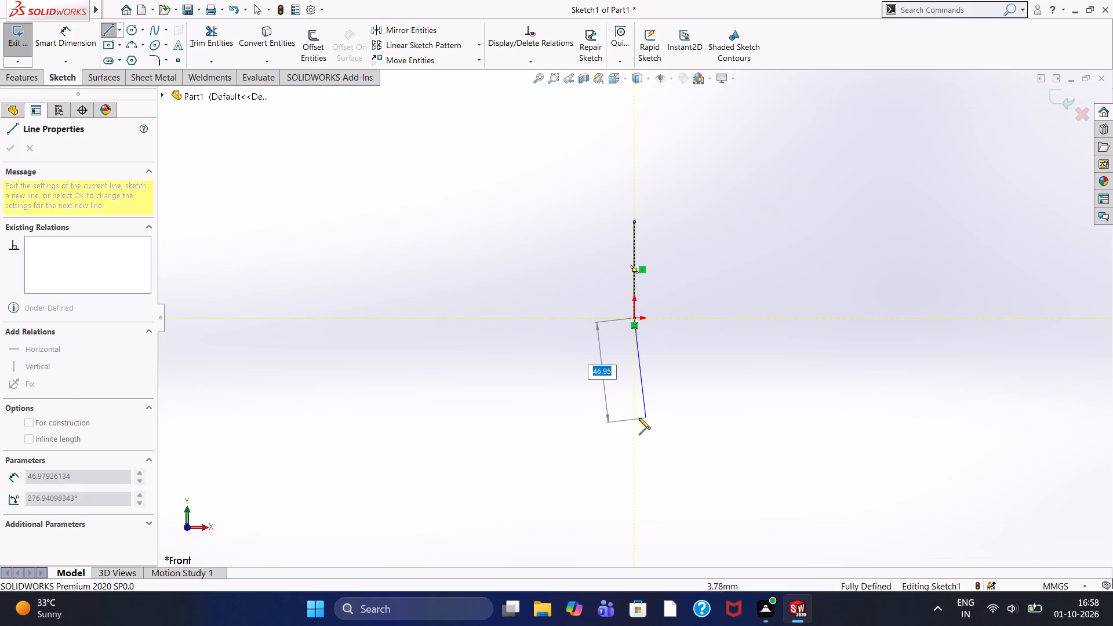
{"action": "type", "text": "45"}
{"action": "key", "text": "Return"}
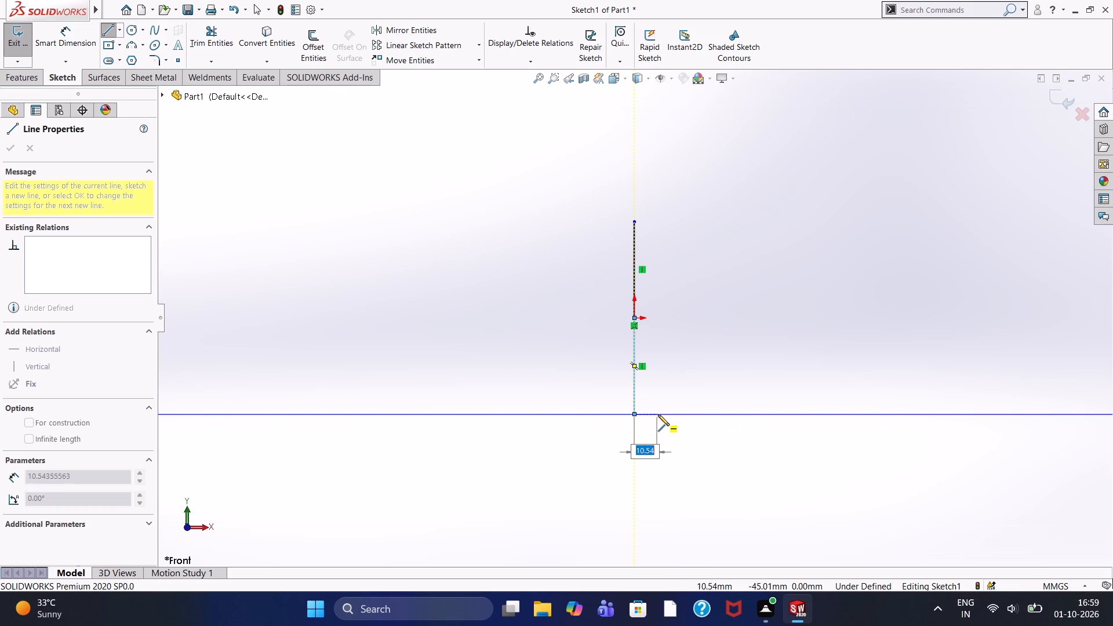
{"action": "type", "text": "10"}
{"action": "key", "text": "Return"}
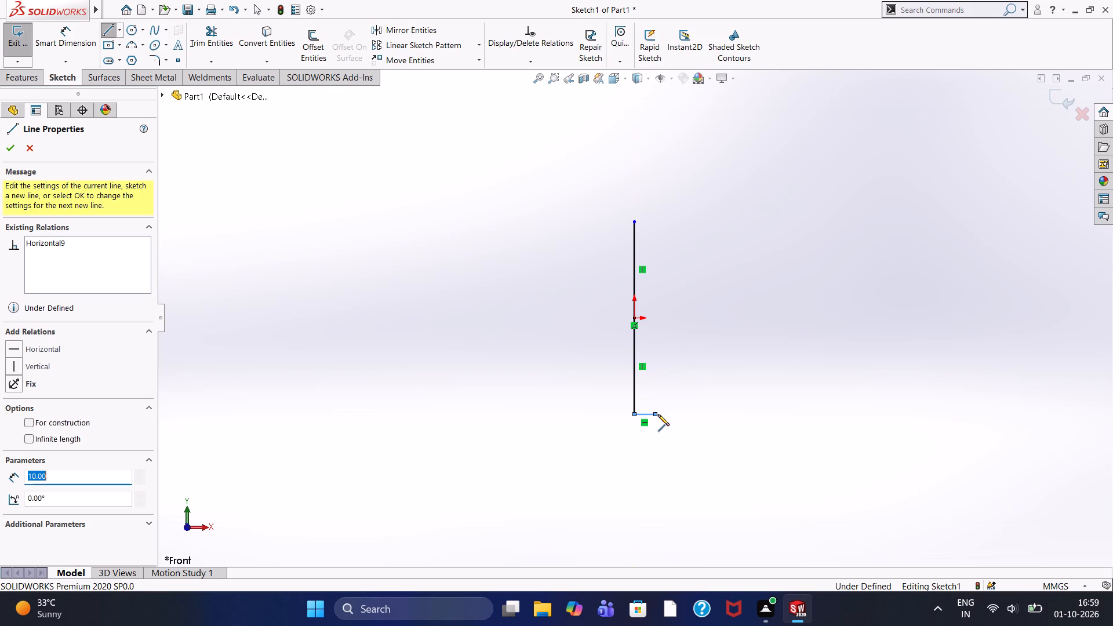
{"action": "left_click", "coordinate": [654, 221]}
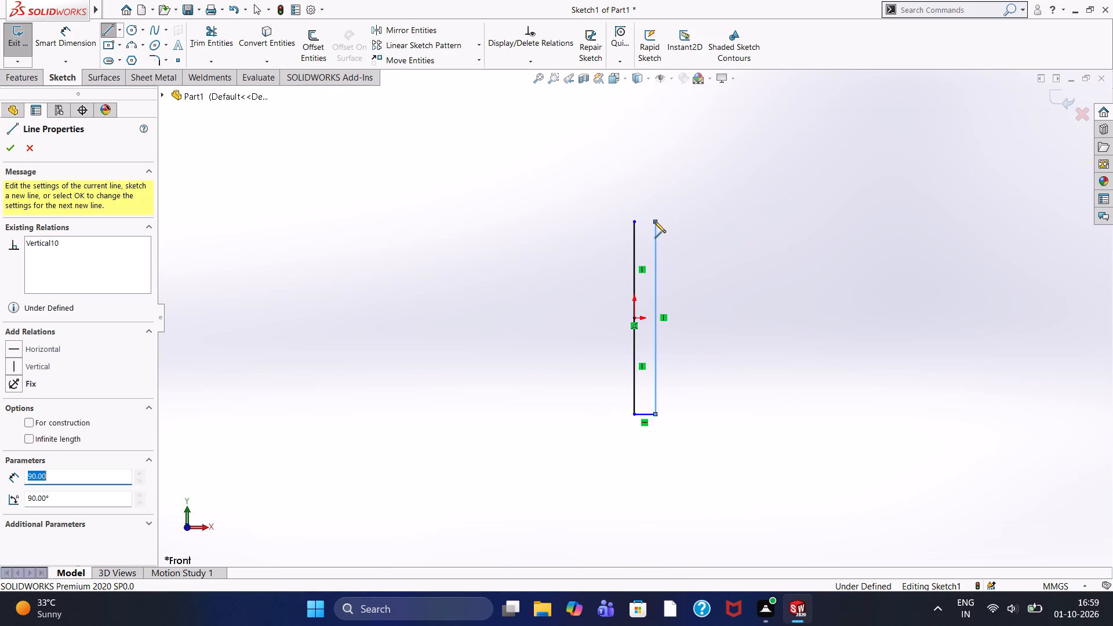
{"action": "left_click", "coordinate": [635, 221]}
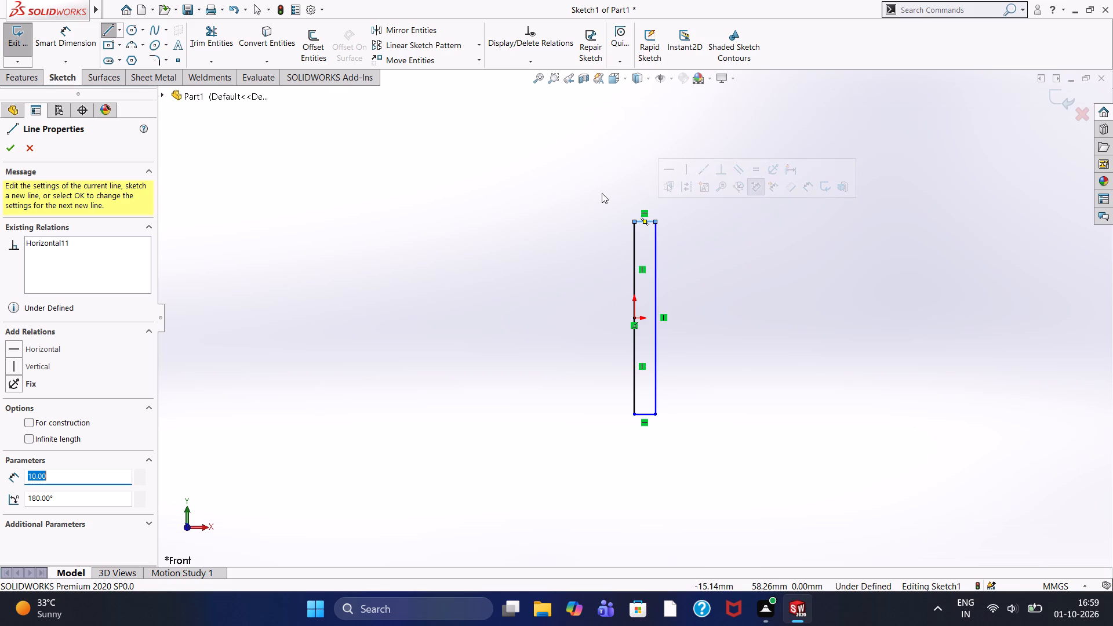
{"action": "right_click", "coordinate": [602, 193]}
{"action": "left_click", "coordinate": [613, 202]}
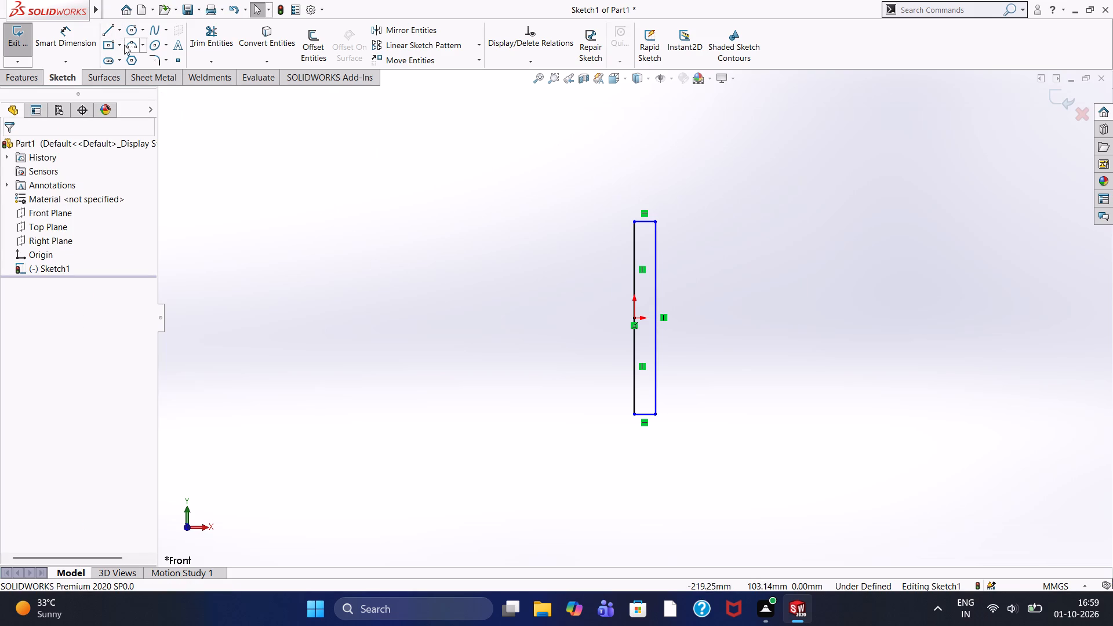
Sketch a 60 mm horizontal line from the origin across the upright rectangle.
{"action": "left_click", "coordinate": [113, 31]}
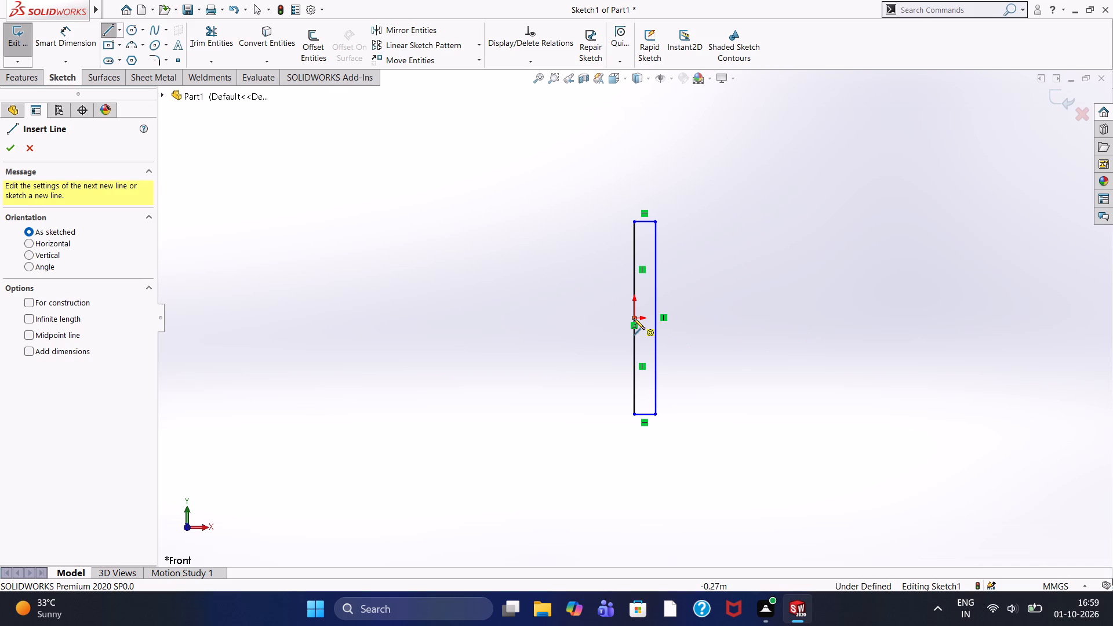
{"action": "left_click", "coordinate": [632, 318]}
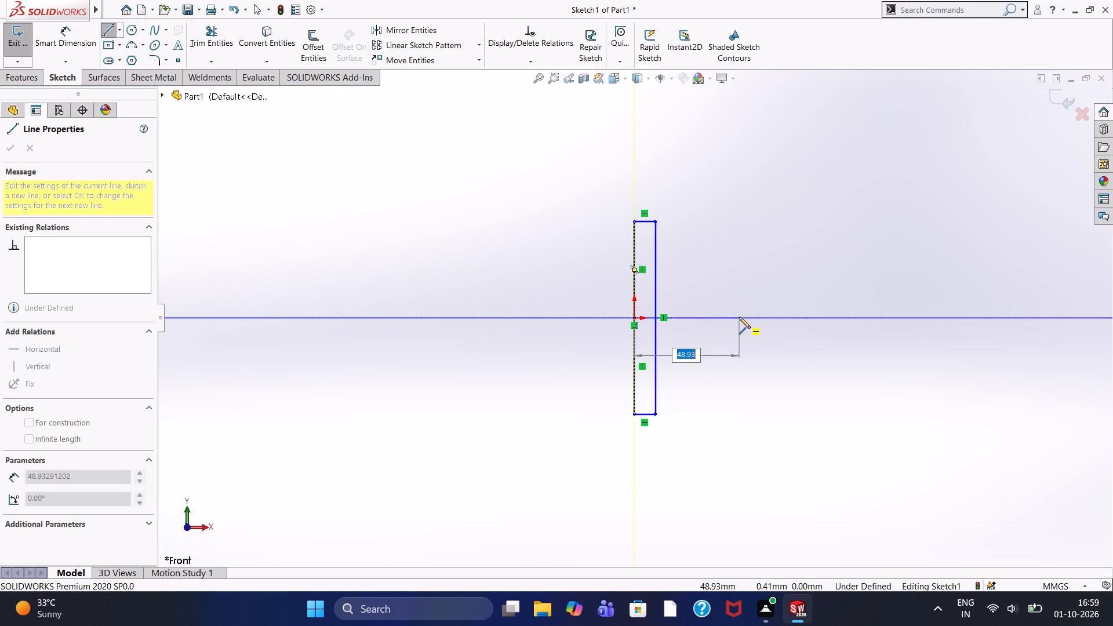
{"action": "type", "text": "60"}
{"action": "key", "text": "Return"}
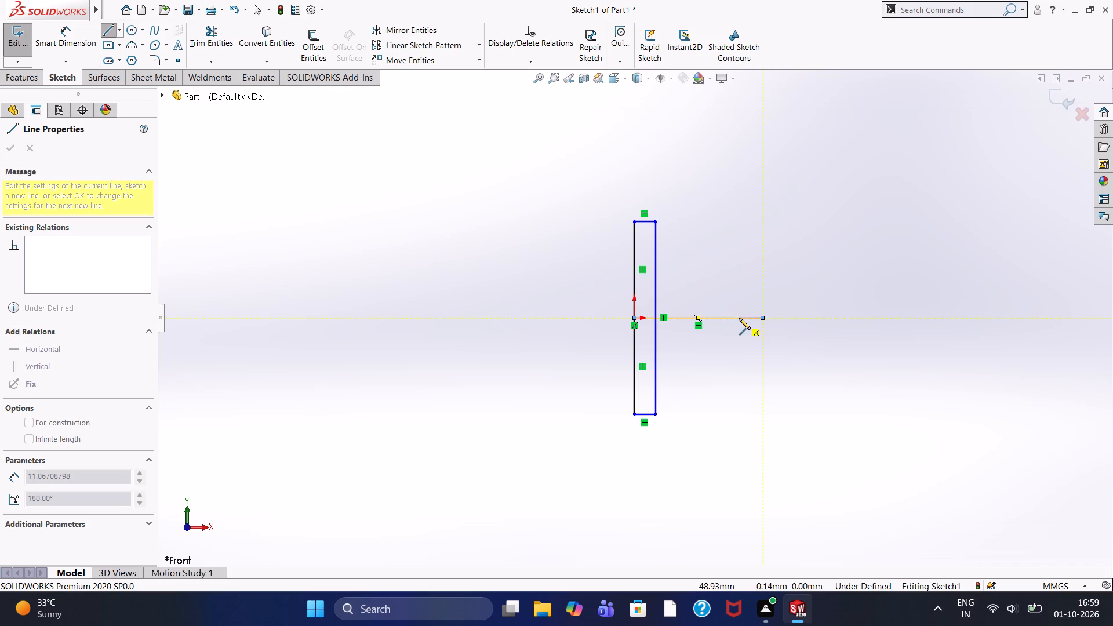
{"action": "right_click", "coordinate": [809, 255]}
{"action": "left_click", "coordinate": [814, 262]}
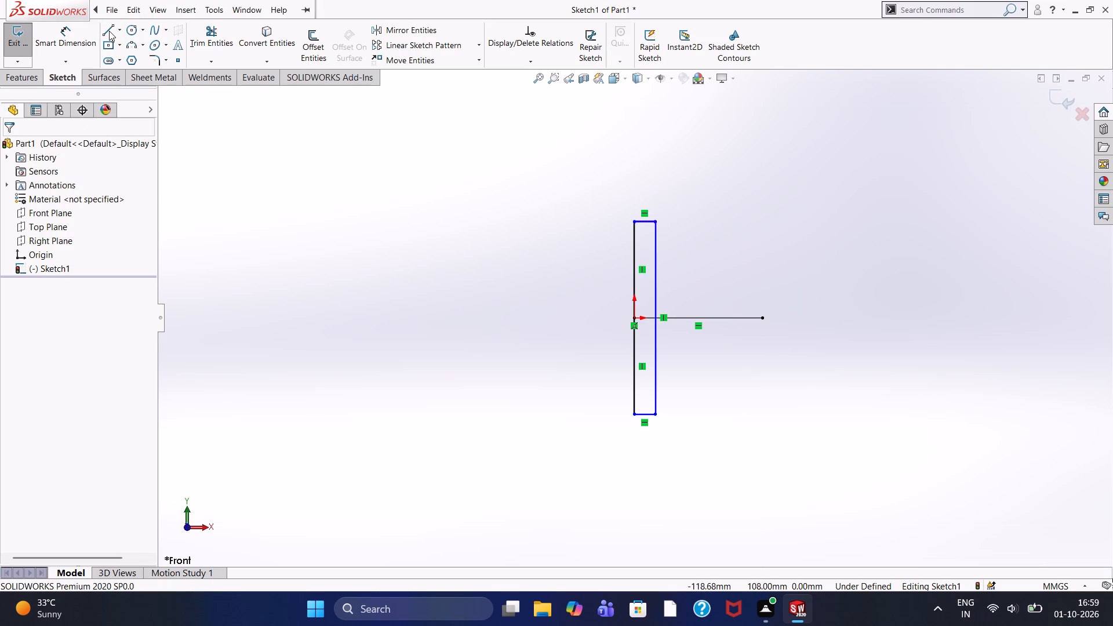
Sketch a second upright rectangle 10 mm wide and 90 mm high, its outer edge centred on the 60 mm line's free end.
{"action": "left_click", "coordinate": [109, 30]}
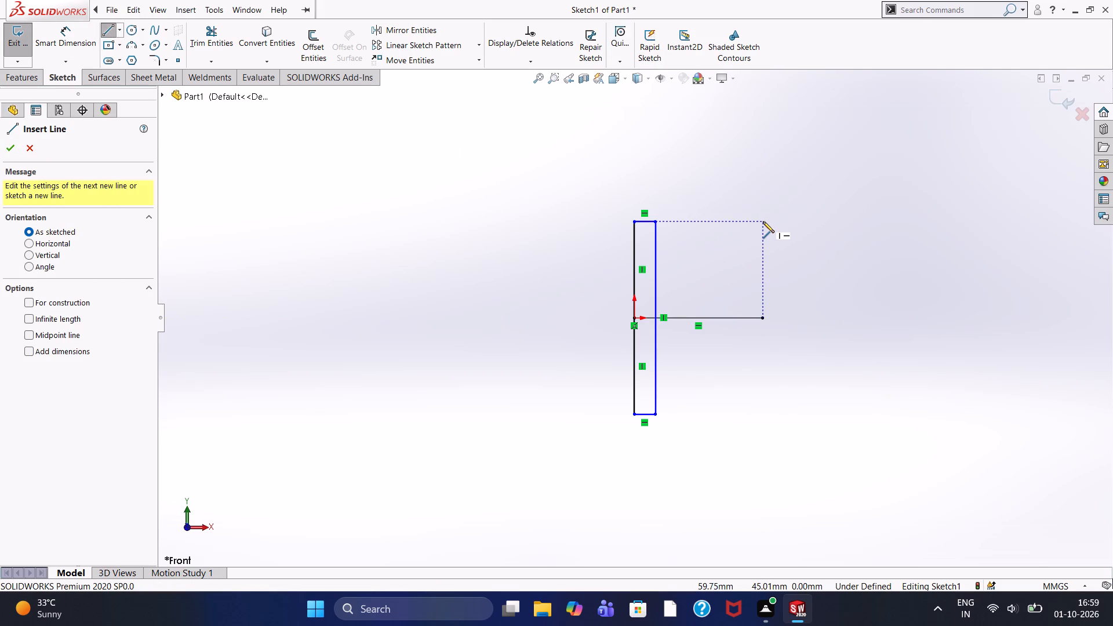
{"action": "left_click", "coordinate": [763, 221]}
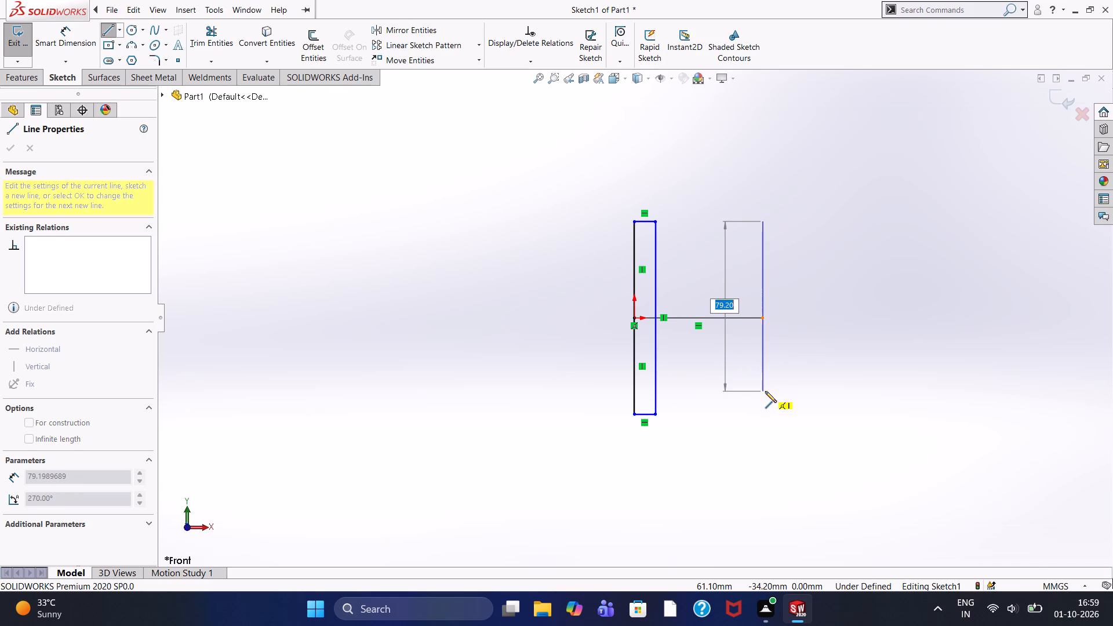
{"action": "type", "text": "90"}
{"action": "key", "text": "Return"}
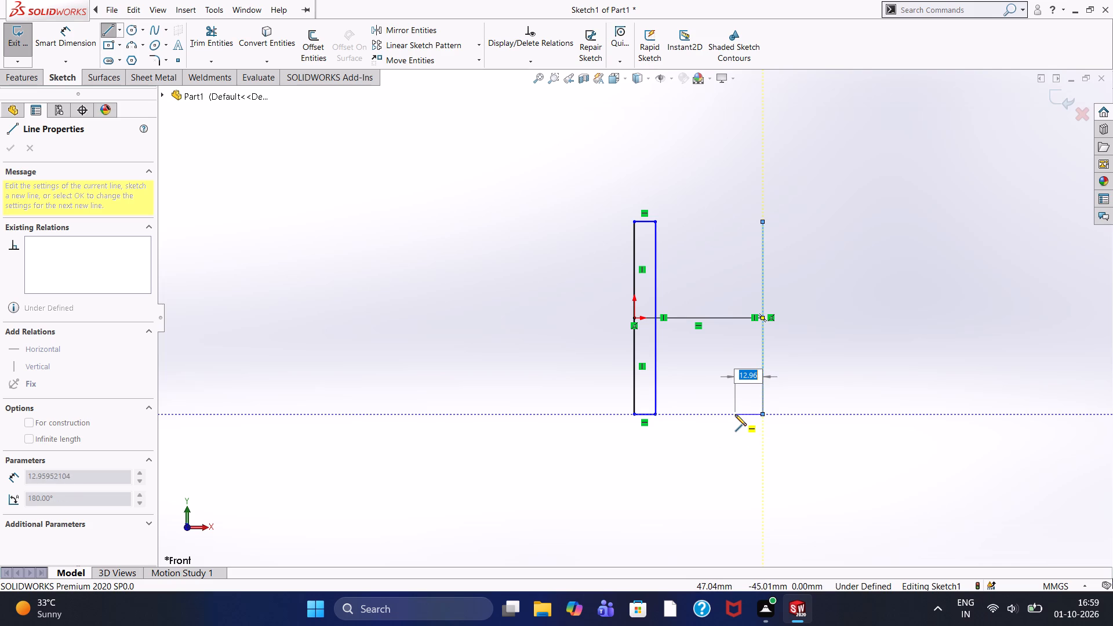
{"action": "type", "text": "10"}
{"action": "key", "text": "Return"}
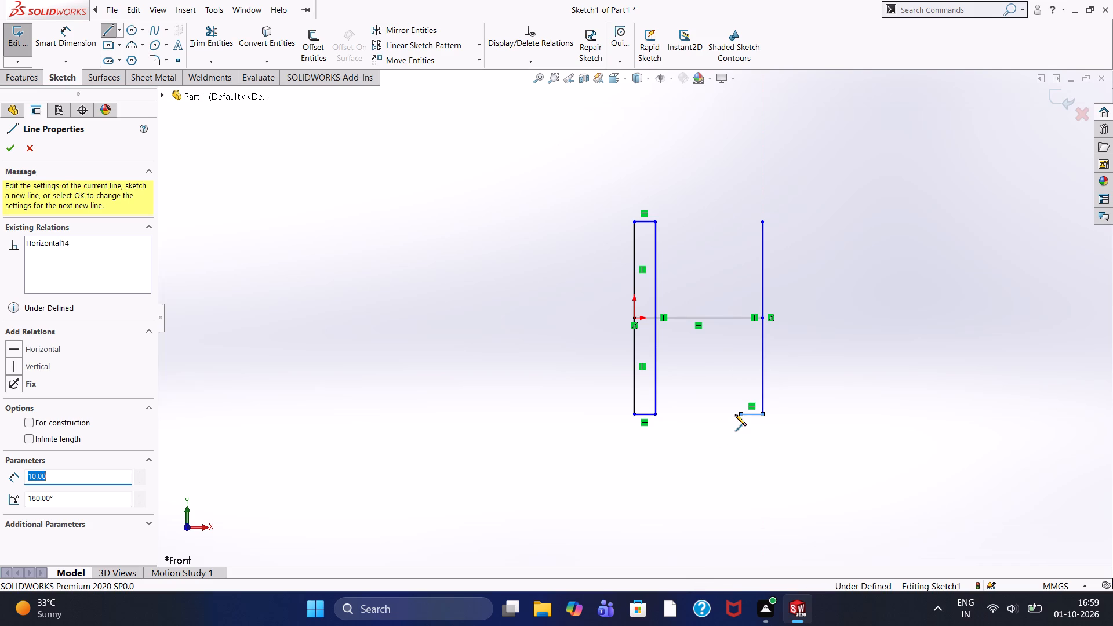
{"action": "left_click", "coordinate": [738, 221]}
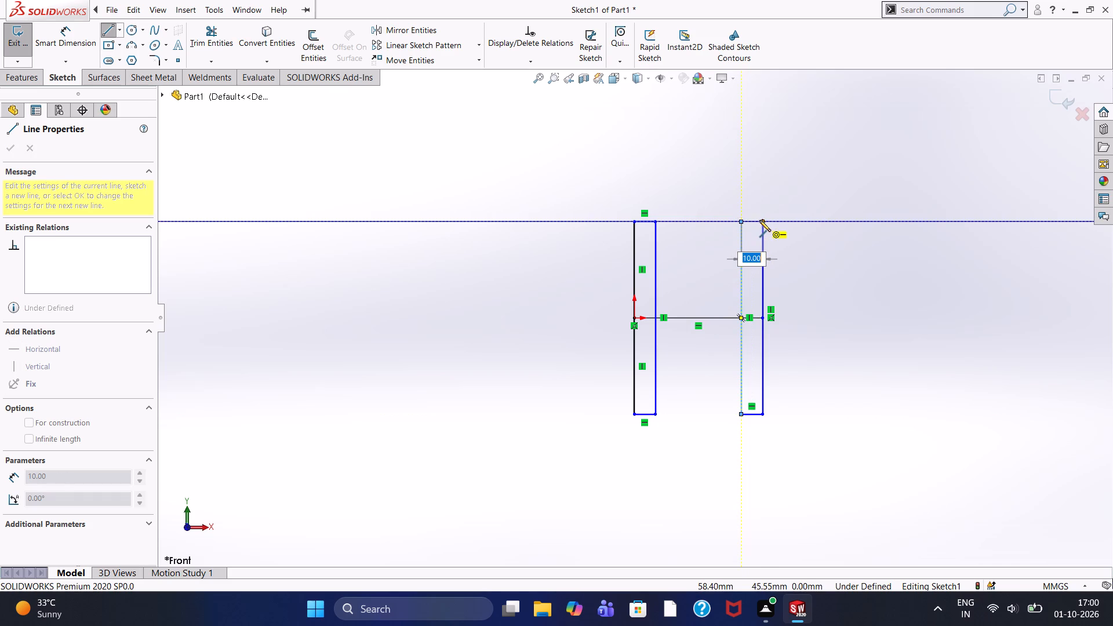
{"action": "left_click", "coordinate": [760, 220]}
{"action": "right_click", "coordinate": [746, 195]}
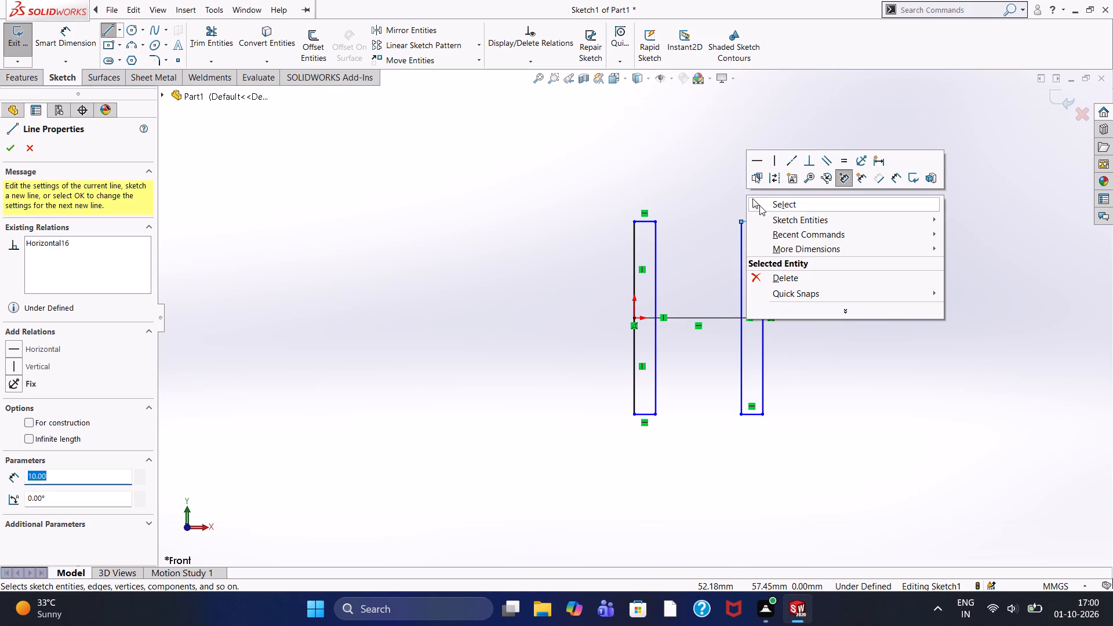
{"action": "left_click", "coordinate": [761, 207]}
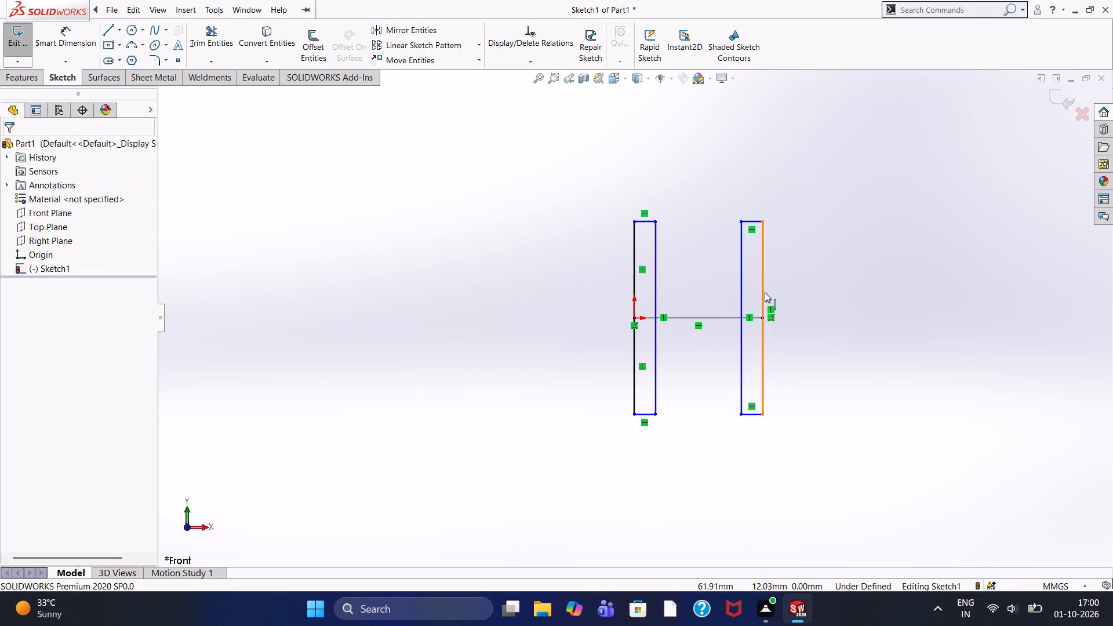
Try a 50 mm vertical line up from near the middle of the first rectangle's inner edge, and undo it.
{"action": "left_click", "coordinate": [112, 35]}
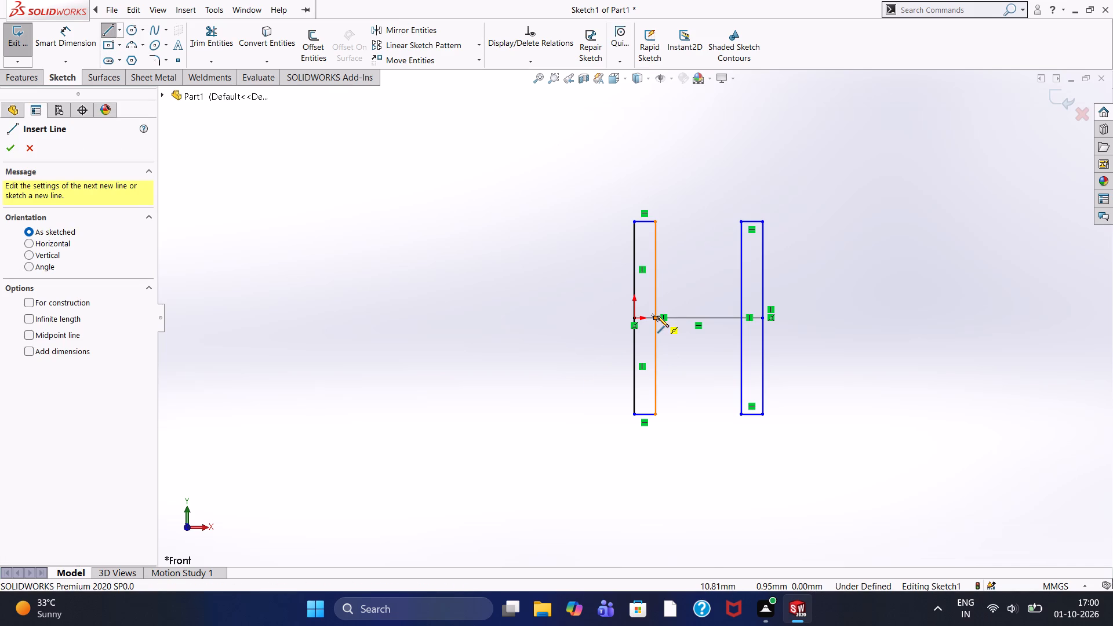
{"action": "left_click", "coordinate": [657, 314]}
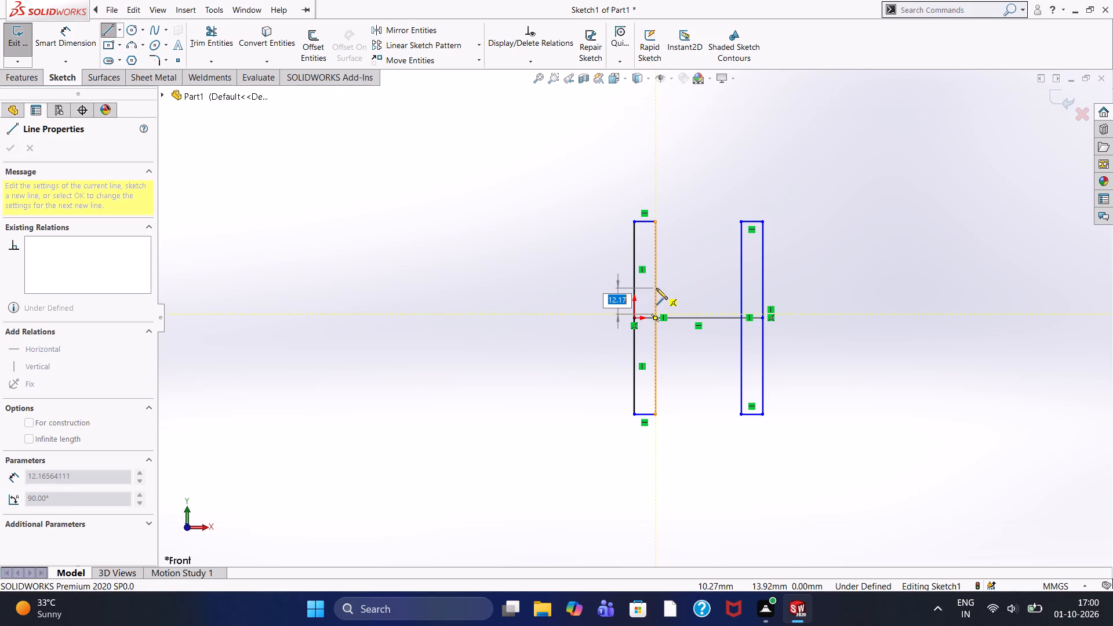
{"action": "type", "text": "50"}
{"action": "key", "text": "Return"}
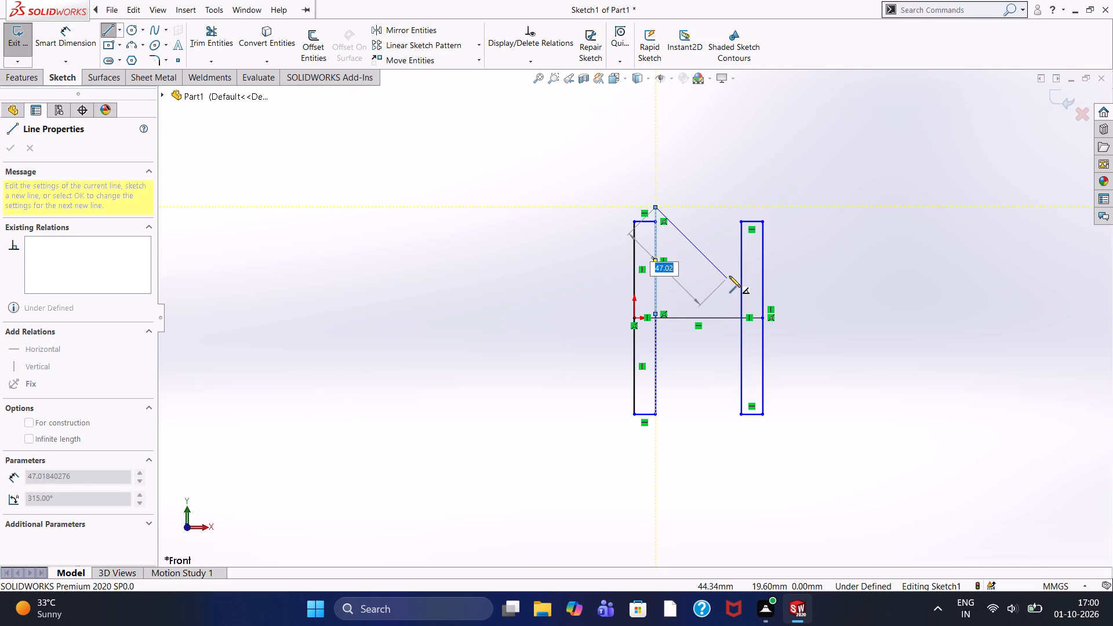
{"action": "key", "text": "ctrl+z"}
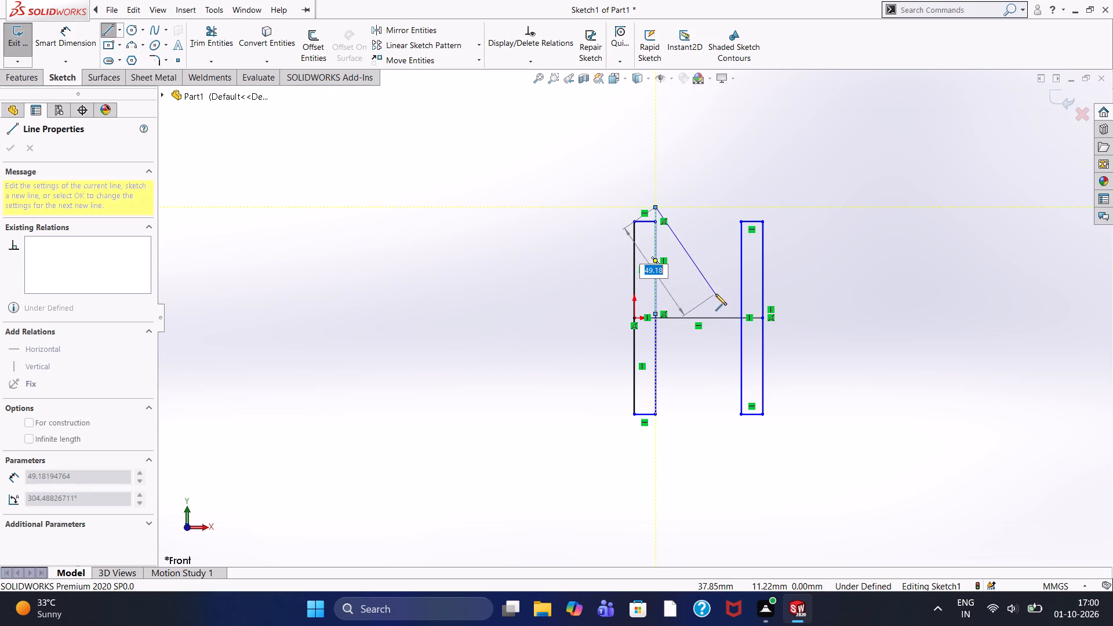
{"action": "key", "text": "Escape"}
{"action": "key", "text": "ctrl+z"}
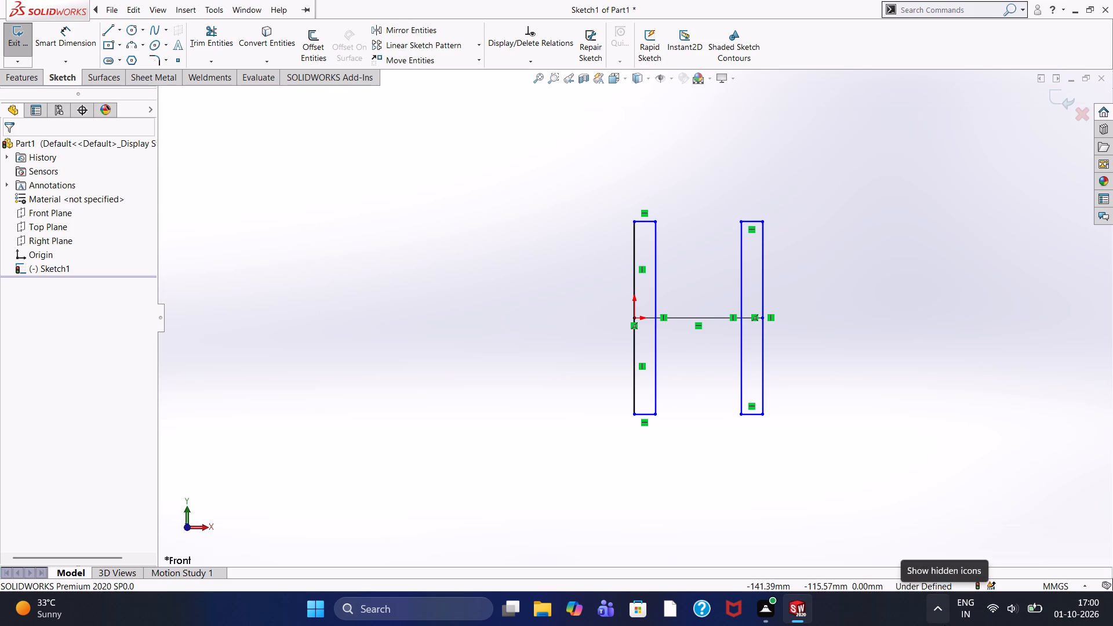
Sketch a crossbar rectangle 40 mm long and 10 mm high between the two uprights, centred on the horizontal line.
{"action": "left_click", "coordinate": [110, 31]}
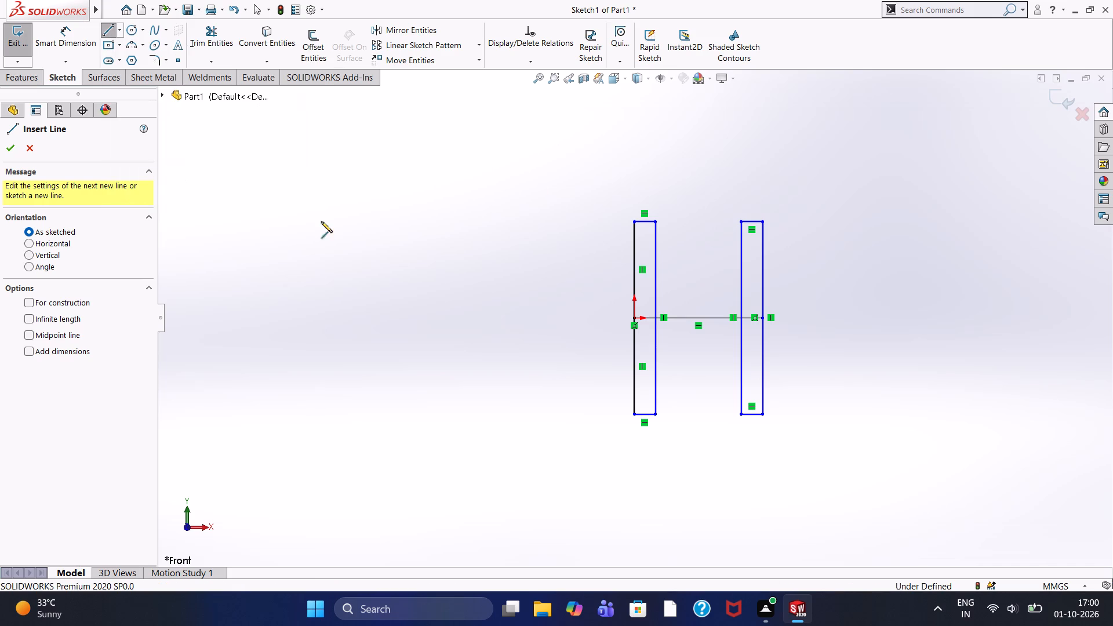
{"action": "left_click", "coordinate": [654, 316]}
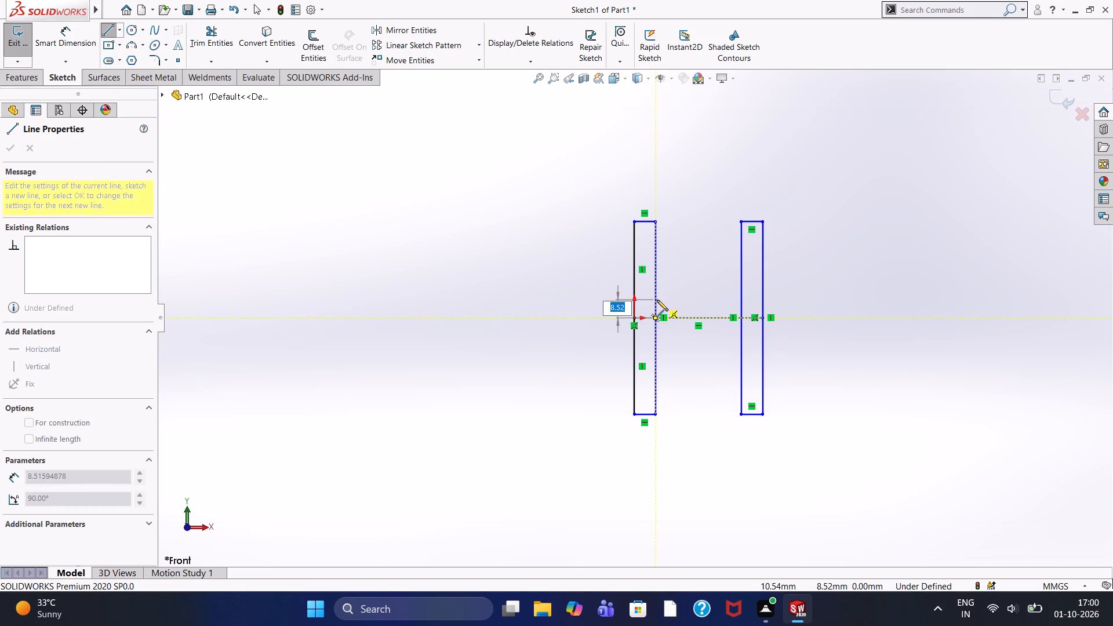
{"action": "key", "text": "5"}
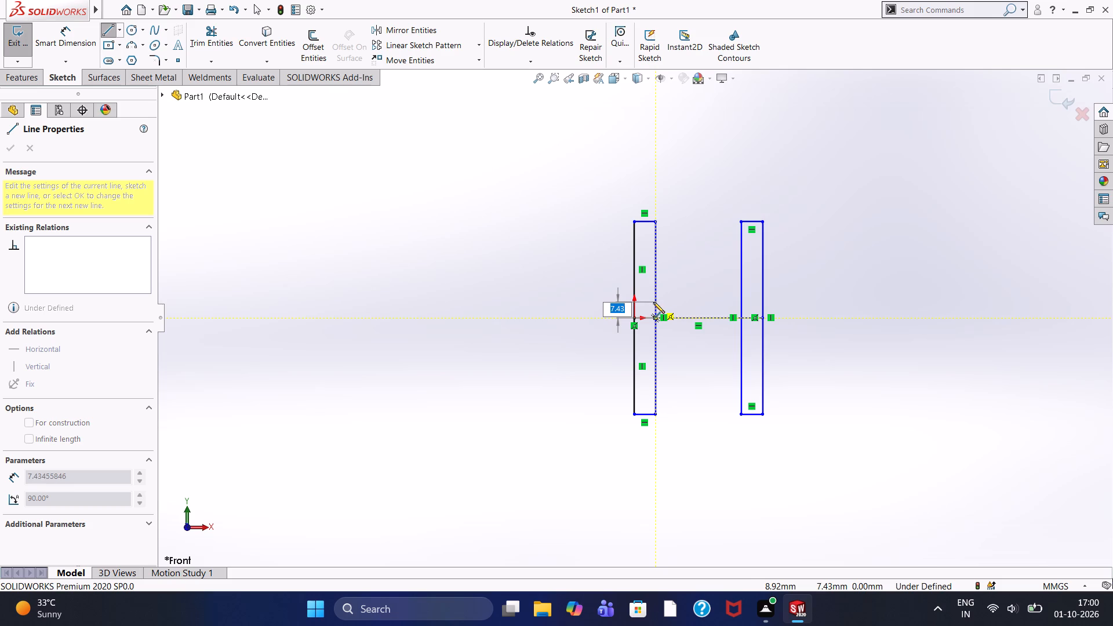
{"action": "key", "text": "5"}
{"action": "key", "text": "Return"}
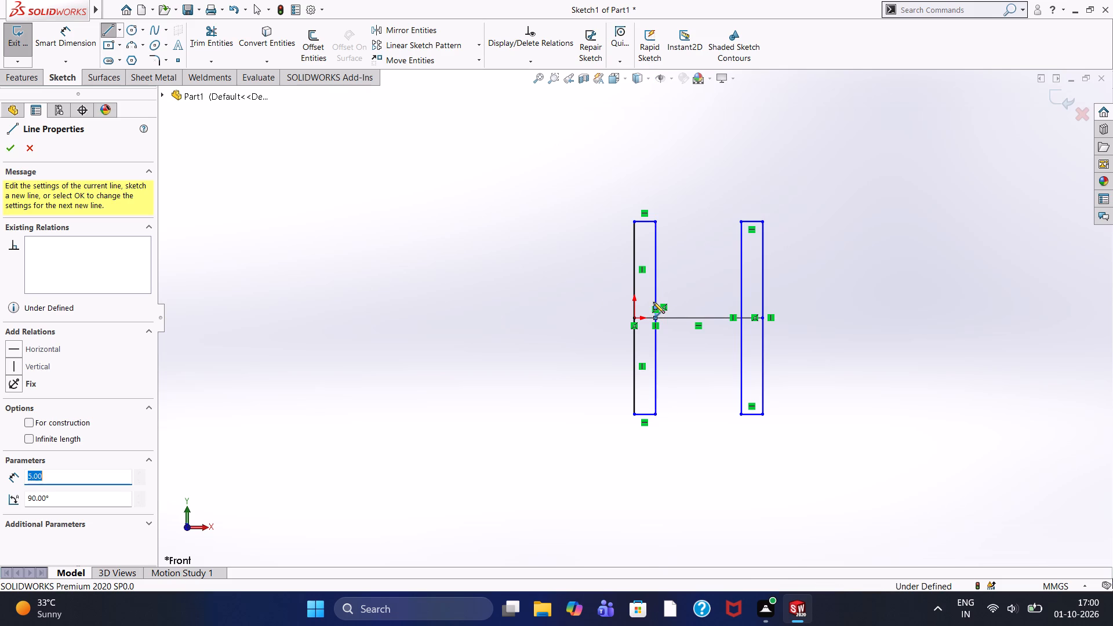
{"action": "left_click", "coordinate": [740, 307]}
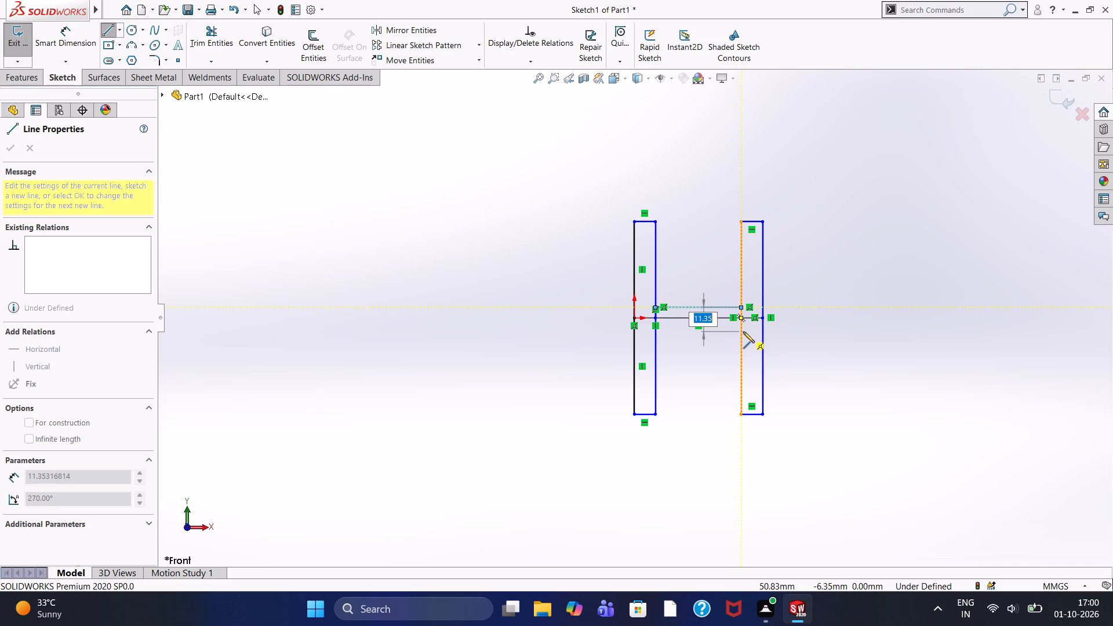
{"action": "key", "text": "1"}
{"action": "key", "text": "0"}
{"action": "key", "text": "Return"}
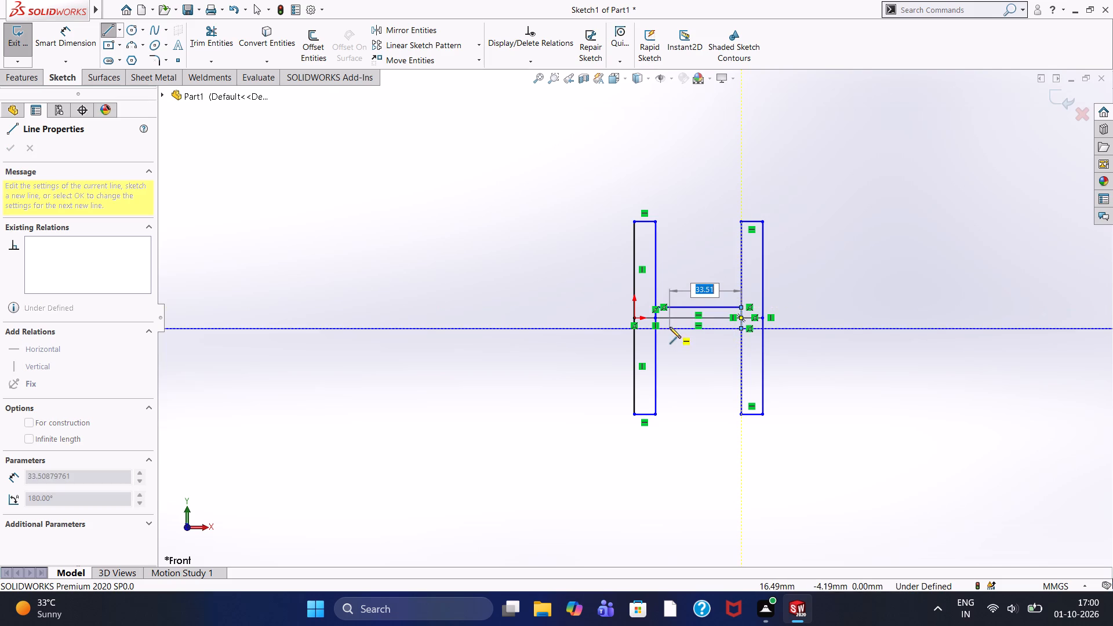
{"action": "left_click", "coordinate": [655, 329]}
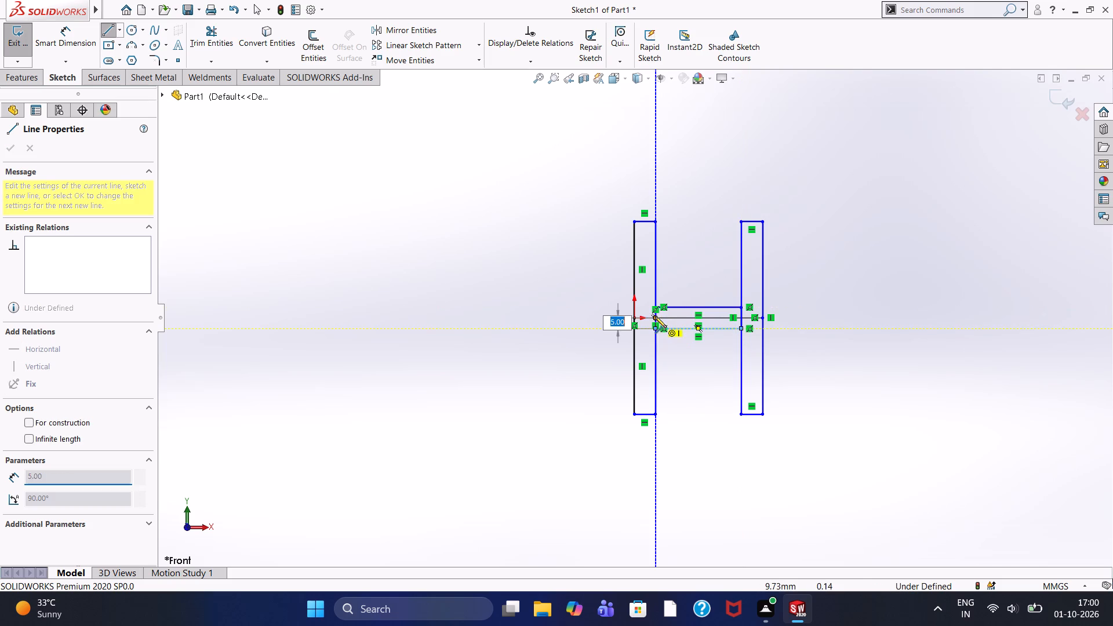
{"action": "left_click", "coordinate": [655, 307]}
{"action": "right_click", "coordinate": [708, 224]}
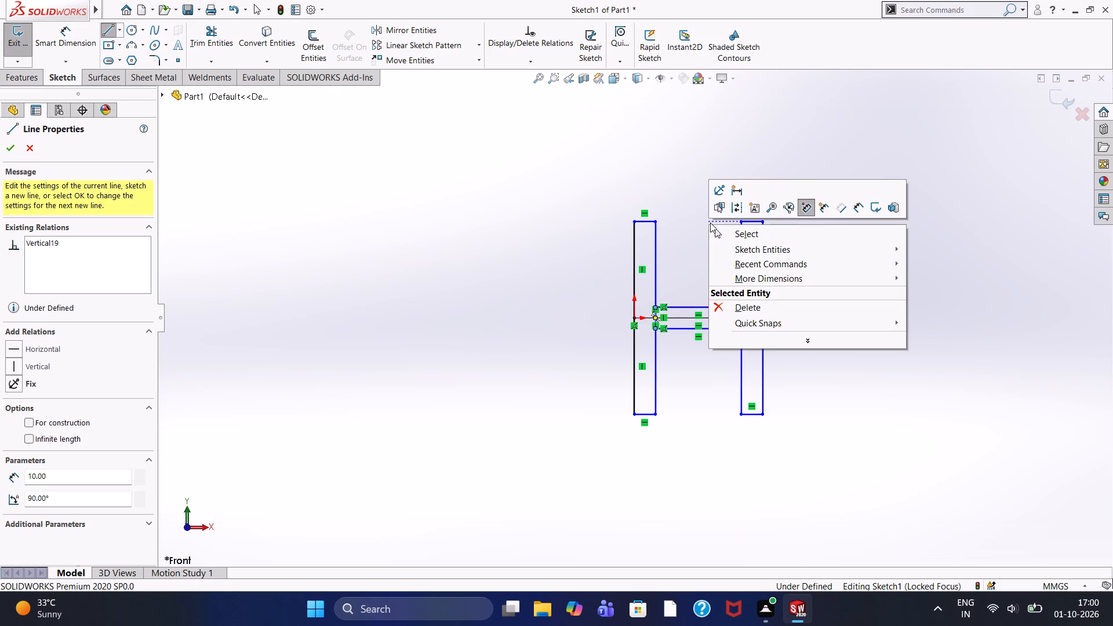
{"action": "left_click", "coordinate": [723, 231]}
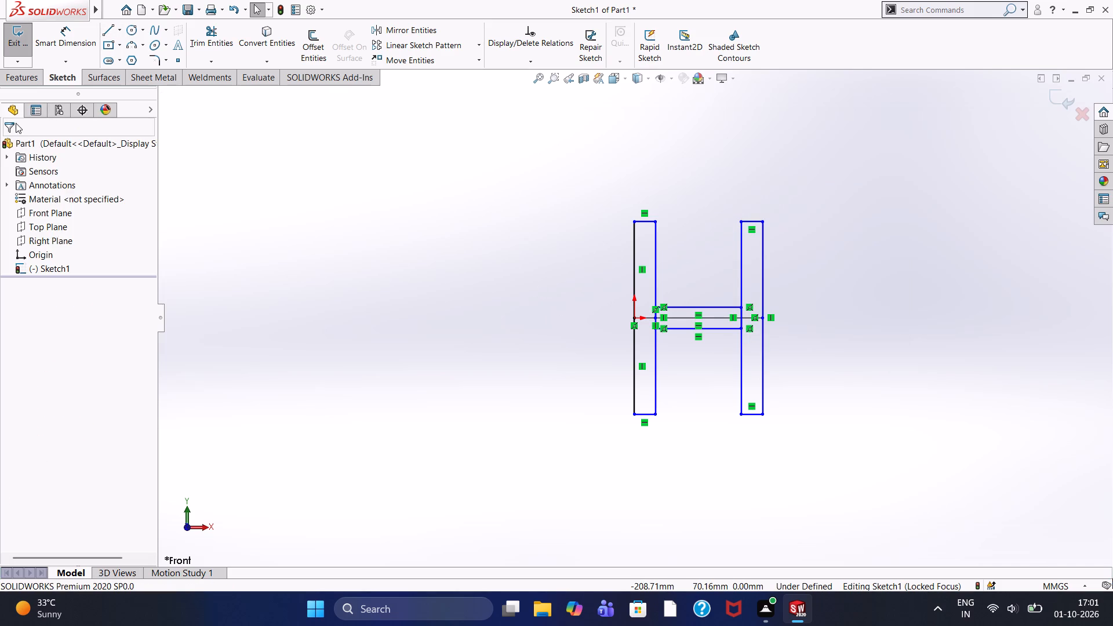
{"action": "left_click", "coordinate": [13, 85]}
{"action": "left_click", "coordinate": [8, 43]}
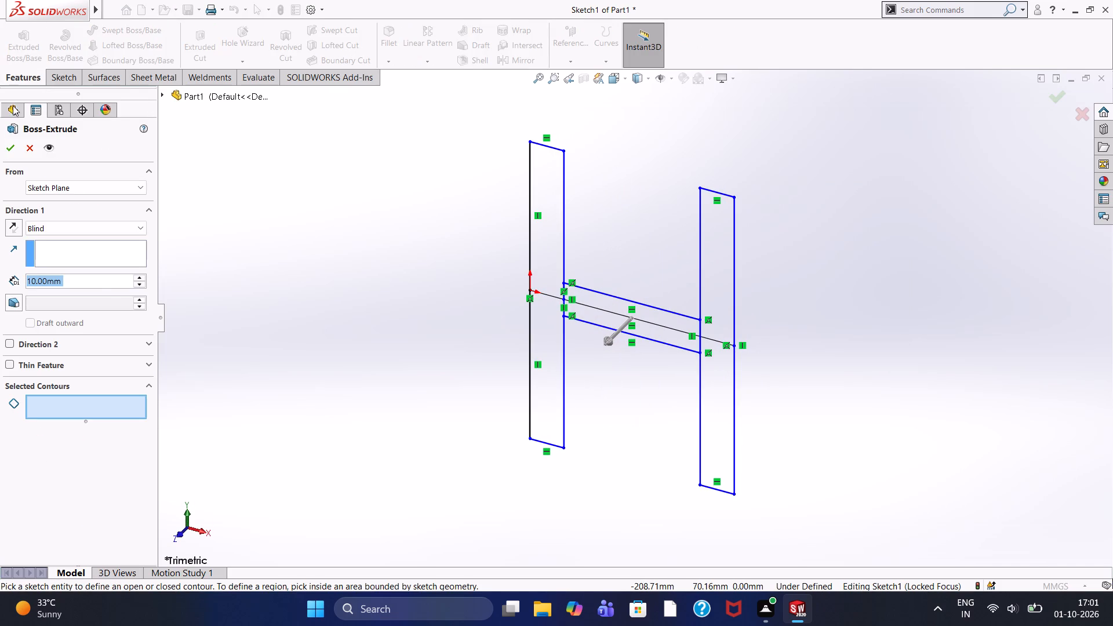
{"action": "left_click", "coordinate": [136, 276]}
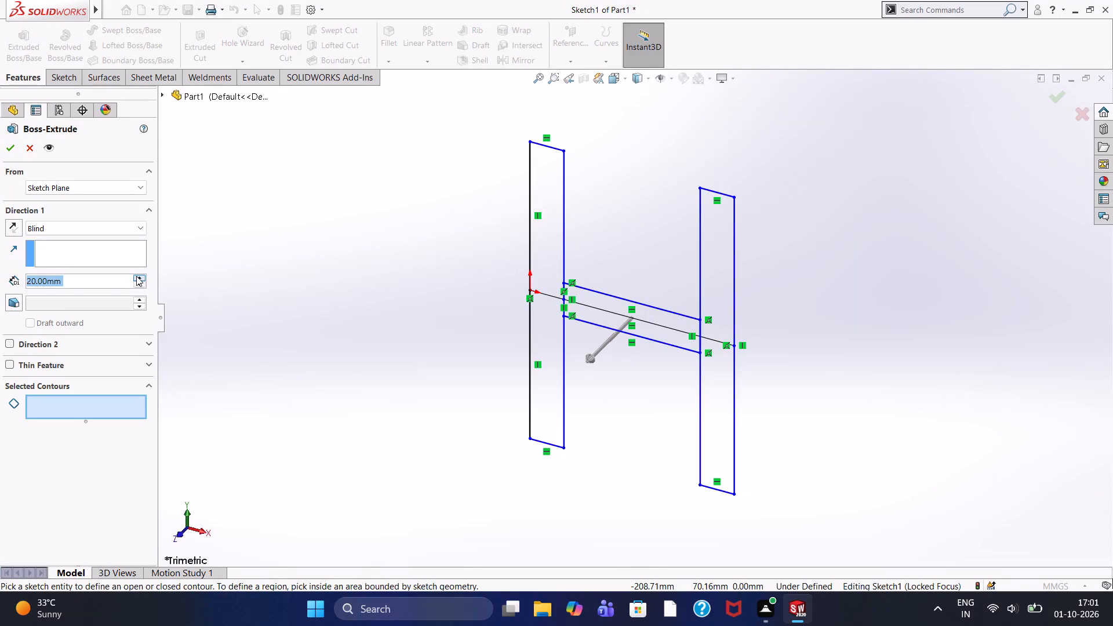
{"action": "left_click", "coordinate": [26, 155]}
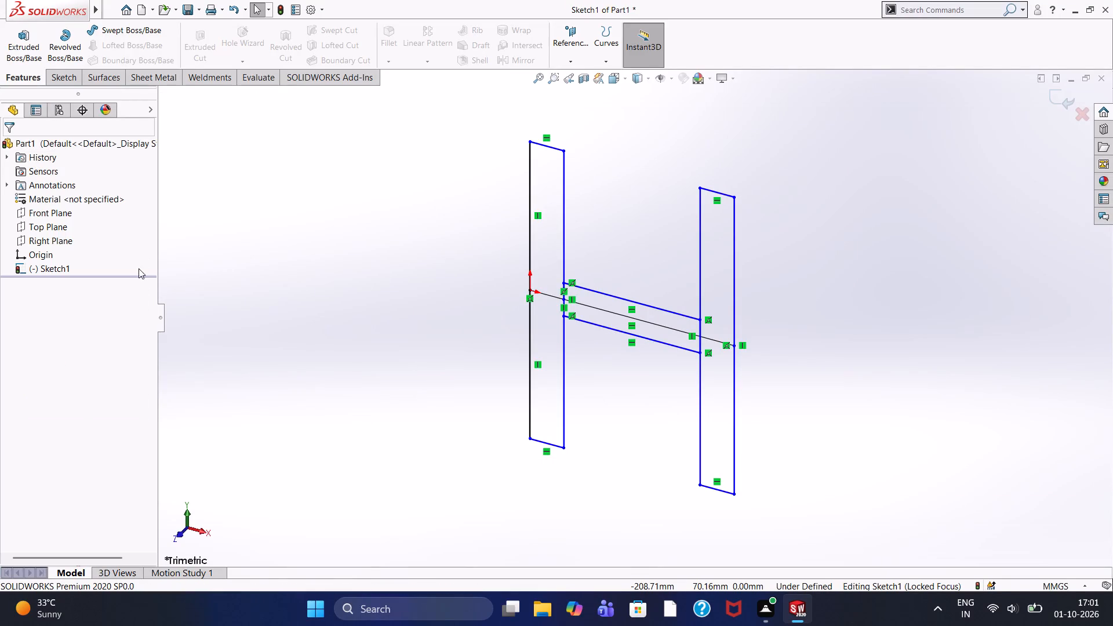
Delete the 60 mm horizontal centre line running through the crossbar.
{"action": "left_click", "coordinate": [581, 305]}
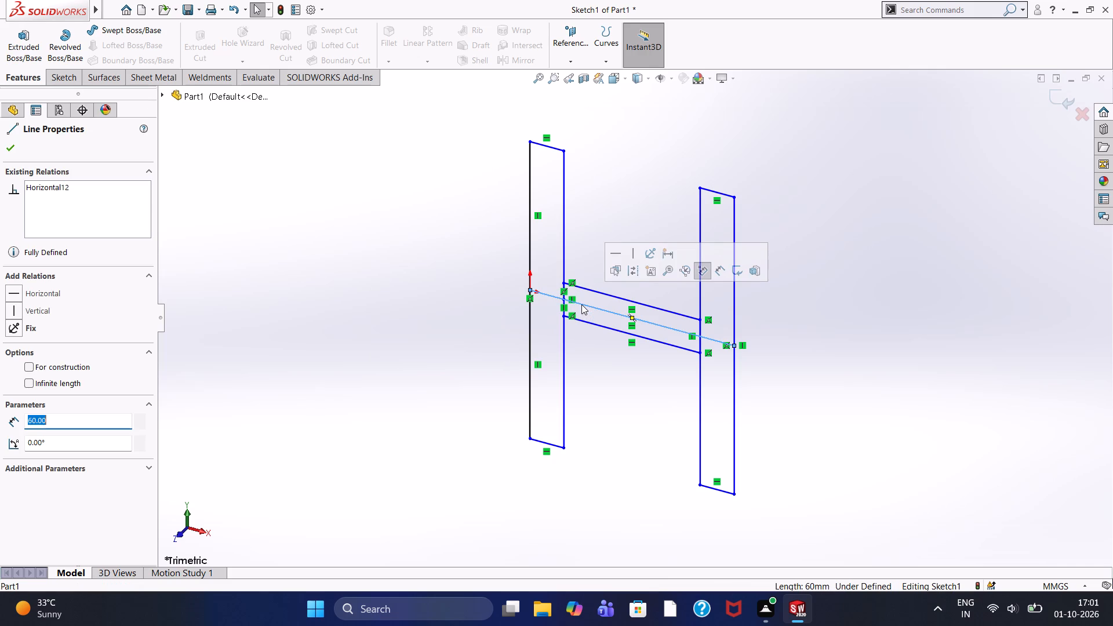
{"action": "key", "text": "Delete"}
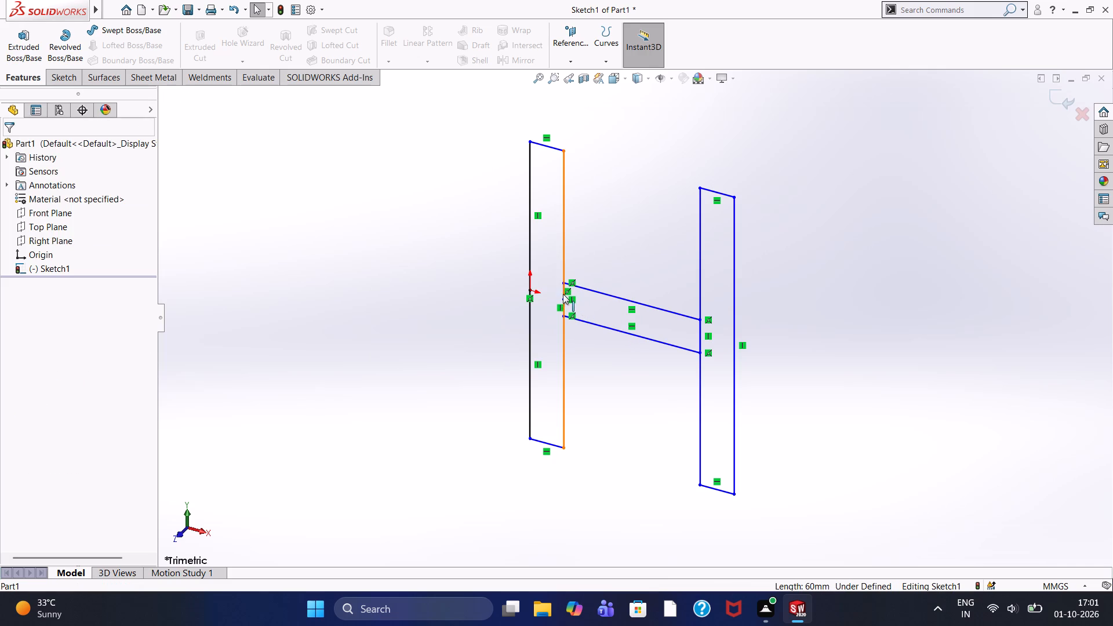
Trim away the uprights' inner edge segments between the crossbar lines at both ends of the crossbar, accepting deletion of the midpoint relation.
{"action": "scroll", "coordinate": [615, 345], "scroll_direction": "down", "scroll_amount": 6}
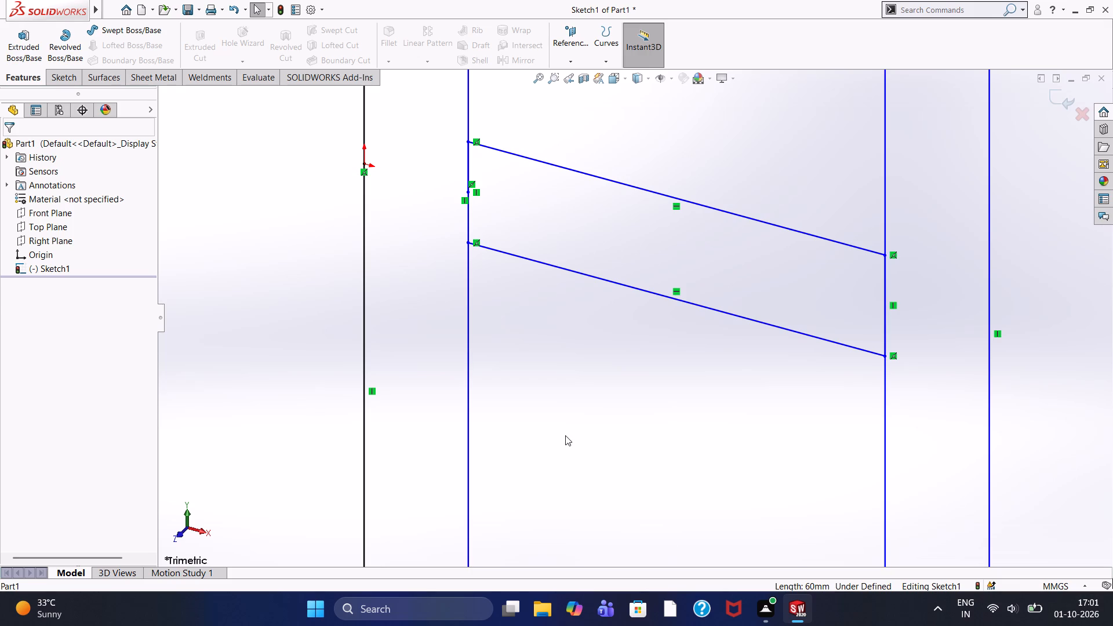
{"action": "left_click", "coordinate": [59, 79]}
{"action": "left_click", "coordinate": [212, 37]}
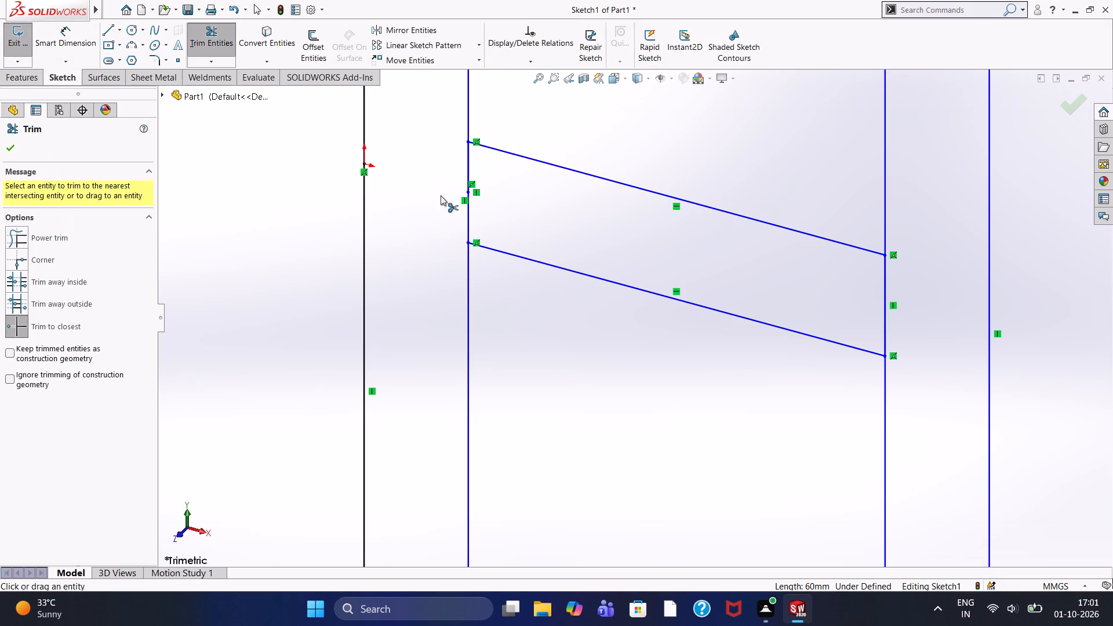
{"action": "left_click", "coordinate": [467, 214]}
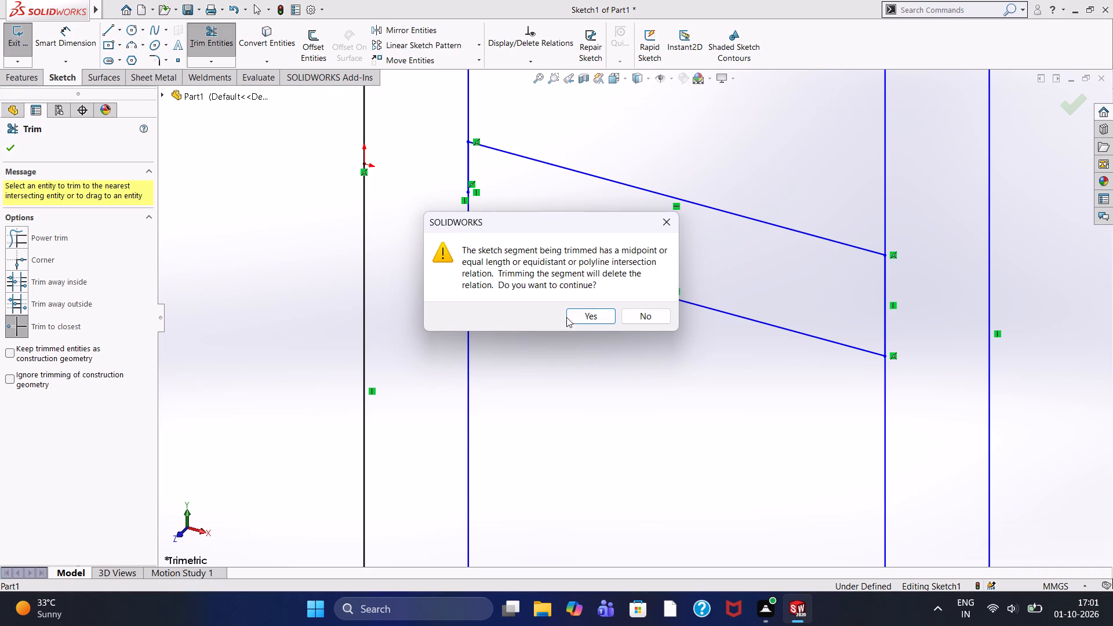
{"action": "left_click", "coordinate": [577, 318]}
{"action": "left_click", "coordinate": [467, 223]}
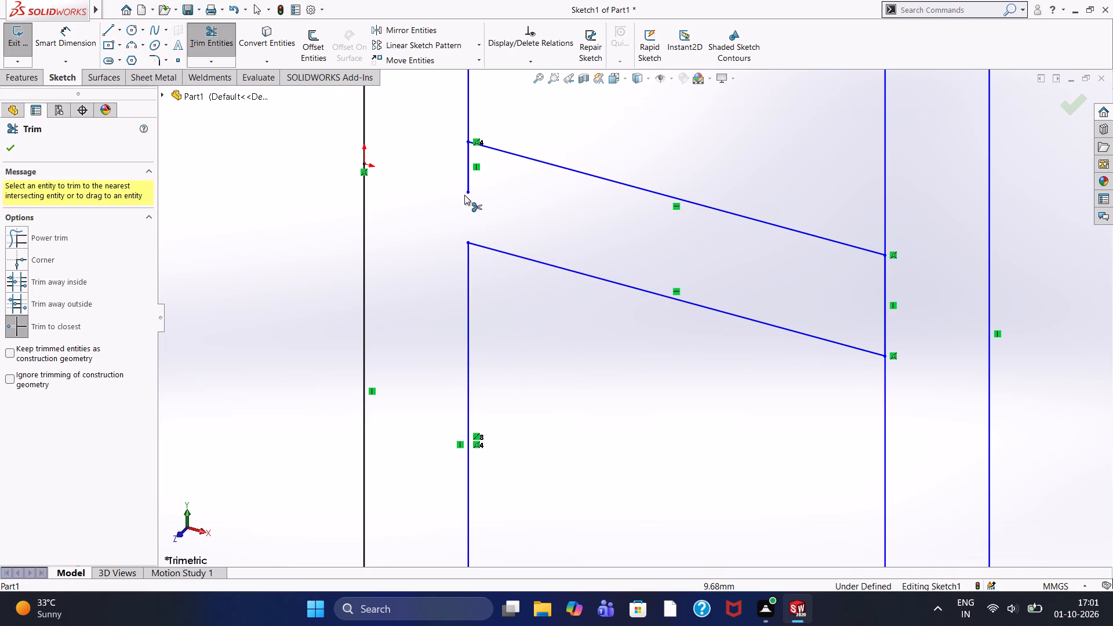
{"action": "left_click", "coordinate": [470, 168]}
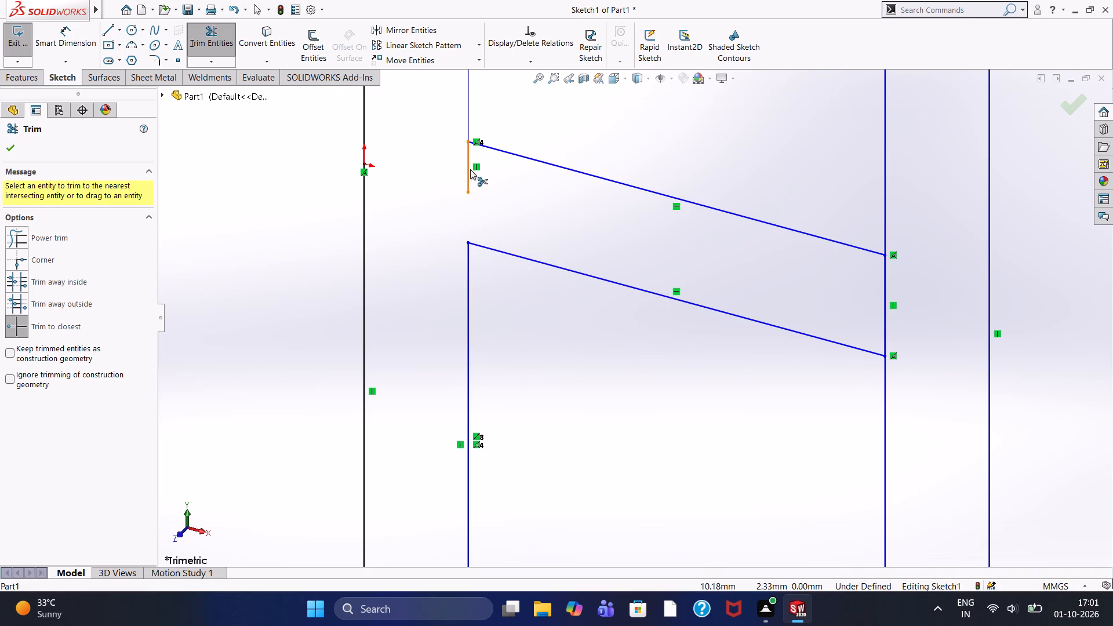
{"action": "left_click", "coordinate": [470, 169]}
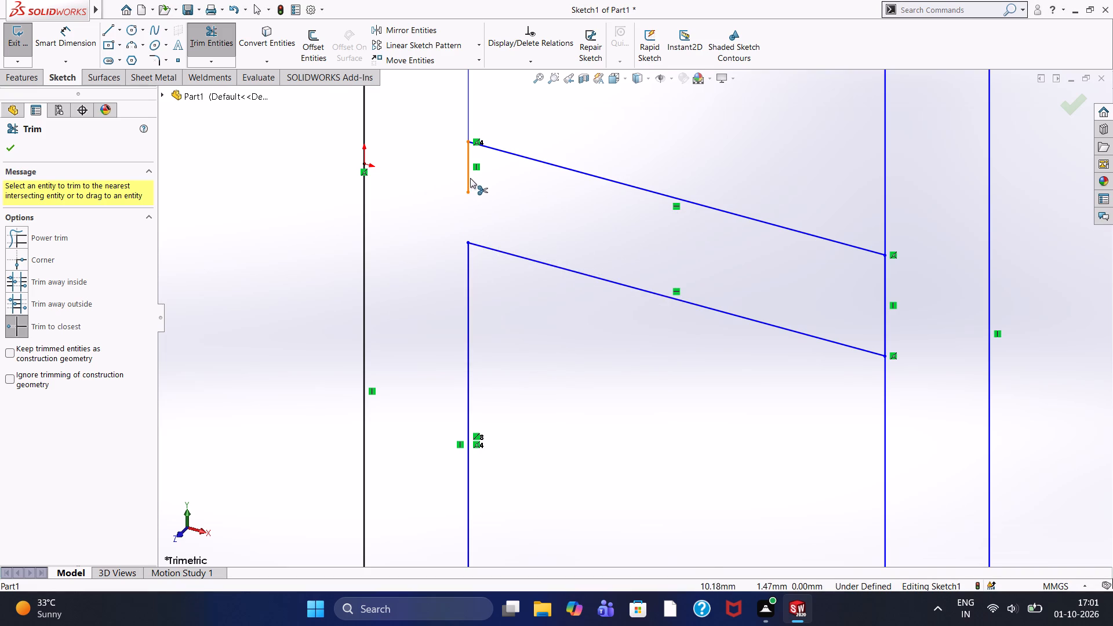
{"action": "left_click", "coordinate": [470, 178]}
{"action": "left_click", "coordinate": [886, 289]}
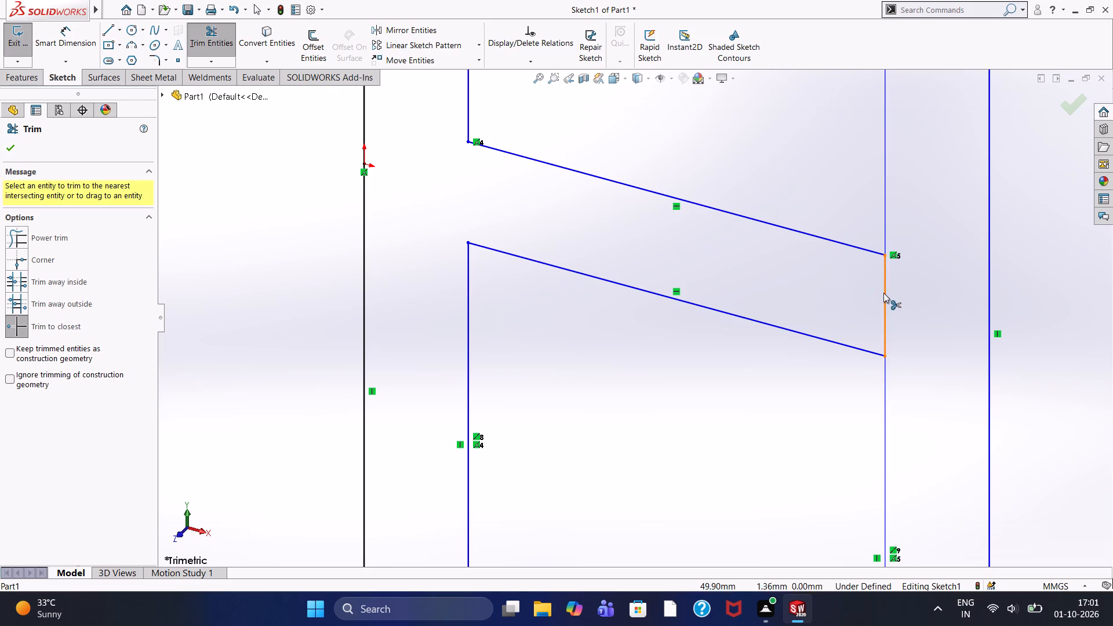
{"action": "left_click", "coordinate": [889, 303]}
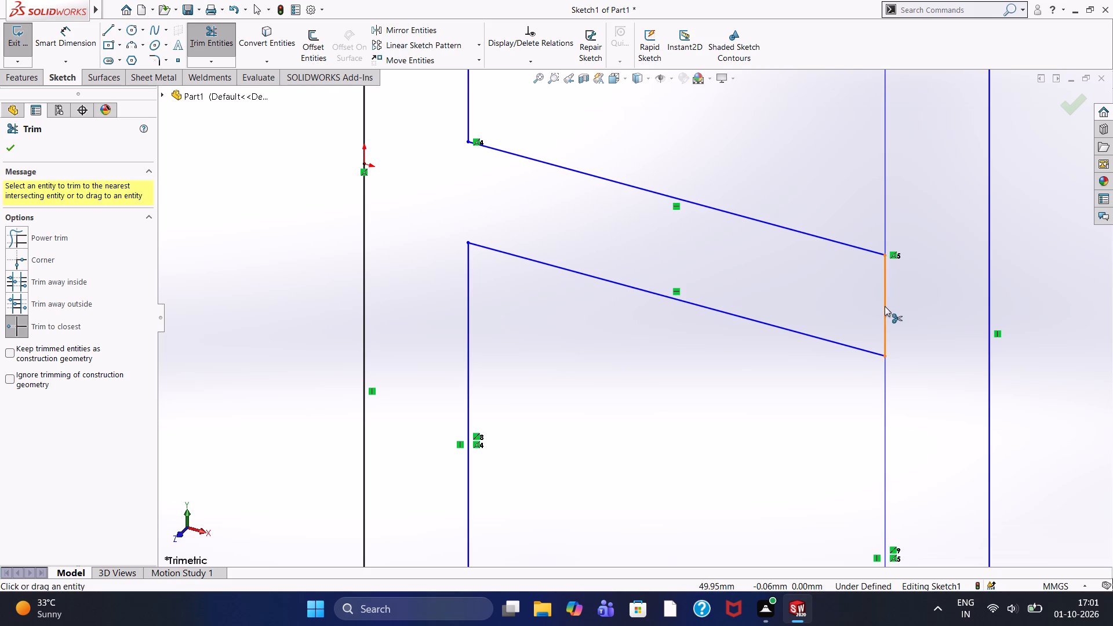
{"action": "left_click", "coordinate": [884, 306]}
{"action": "left_click", "coordinate": [12, 147]}
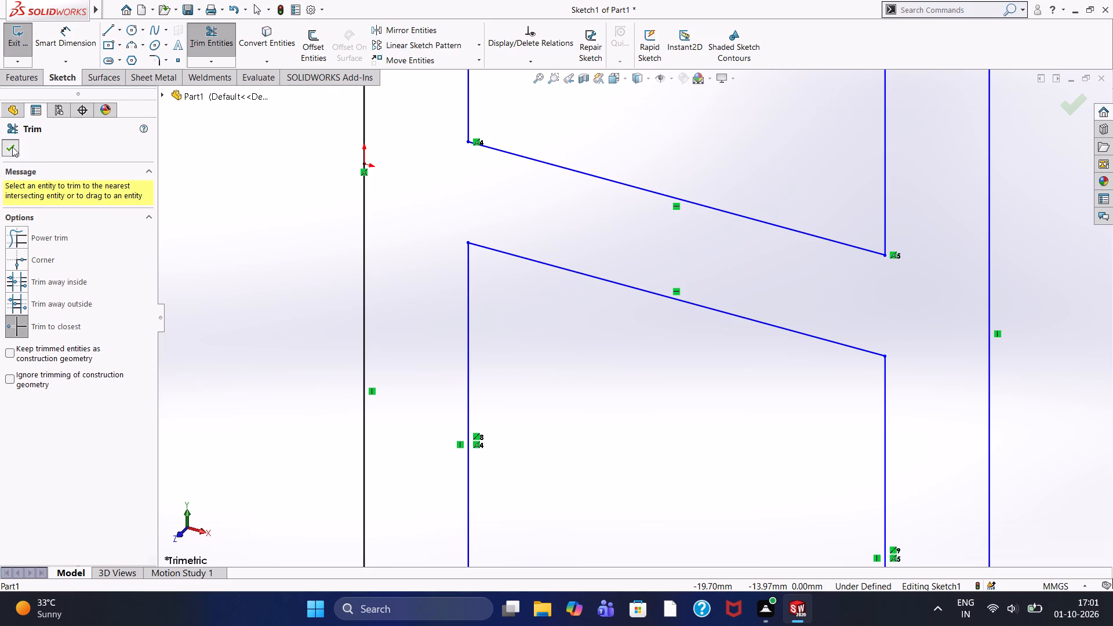
Extrude the H-shaped outline as a blind boss to a depth of 60 mm.
{"action": "left_click", "coordinate": [17, 85]}
{"action": "left_click", "coordinate": [29, 58]}
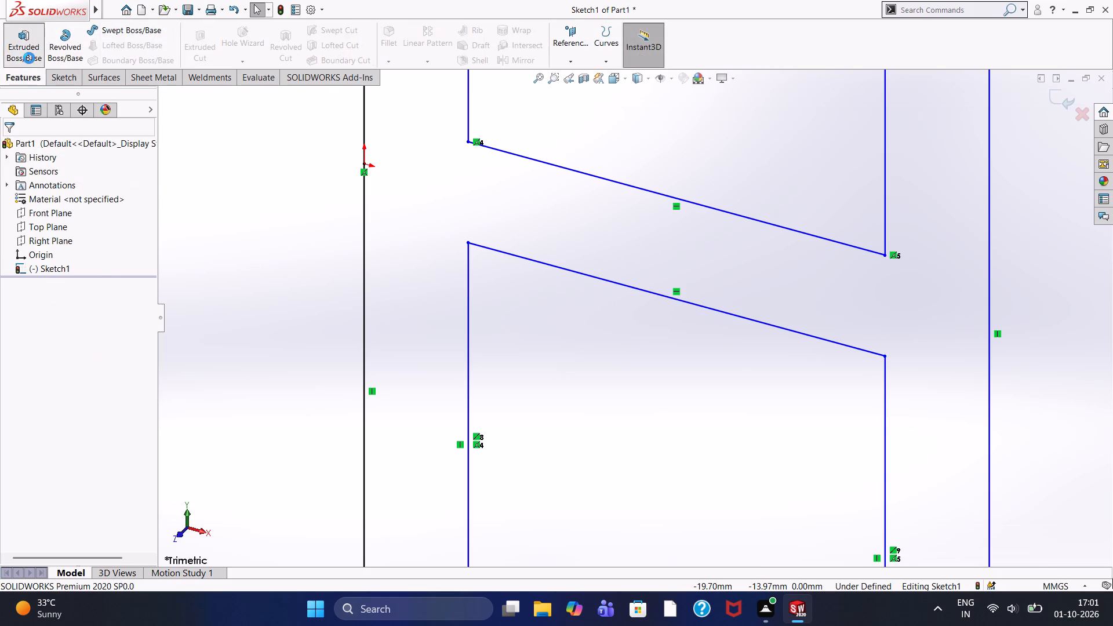
{"action": "scroll", "coordinate": [560, 338], "scroll_direction": "up", "scroll_amount": 5}
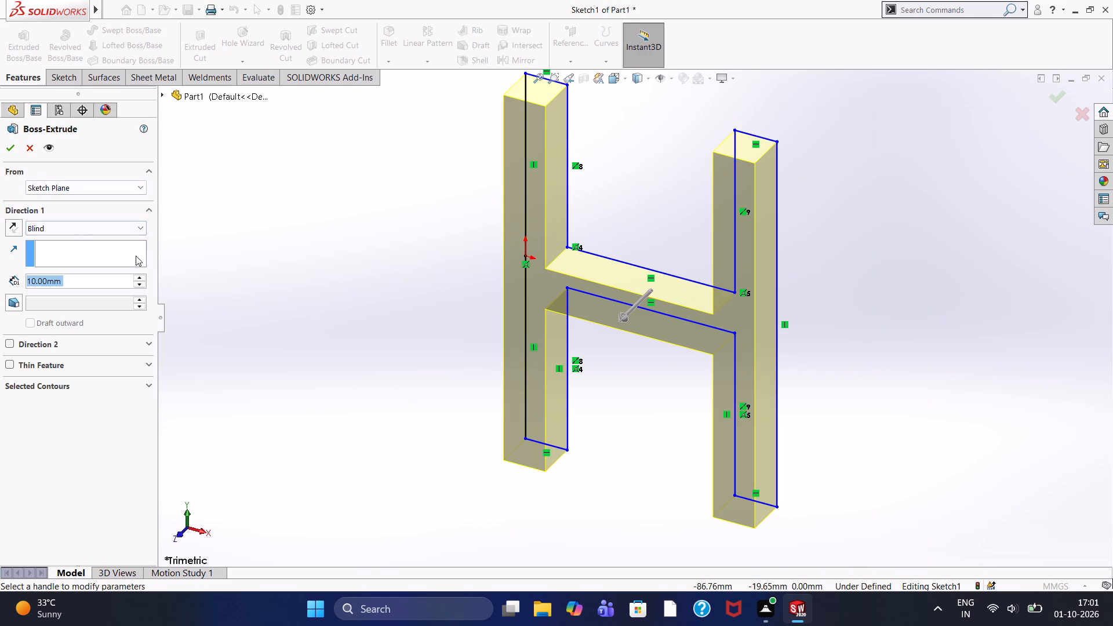
{"action": "double_click", "coordinate": [140, 277]}
{"action": "left_click", "coordinate": [140, 277]}
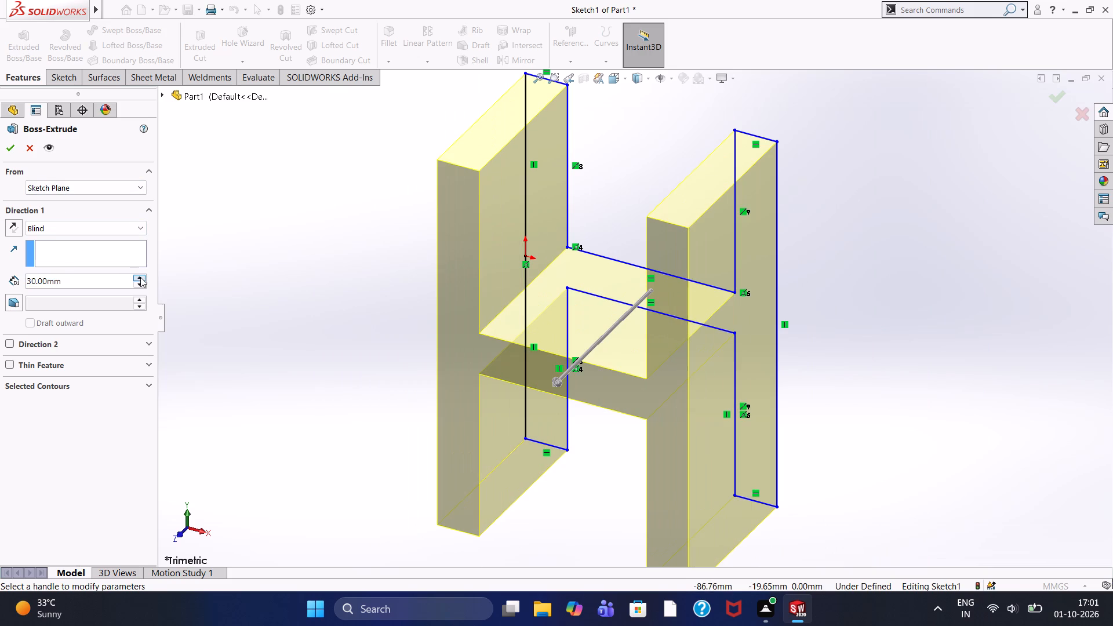
{"action": "double_click", "coordinate": [140, 277]}
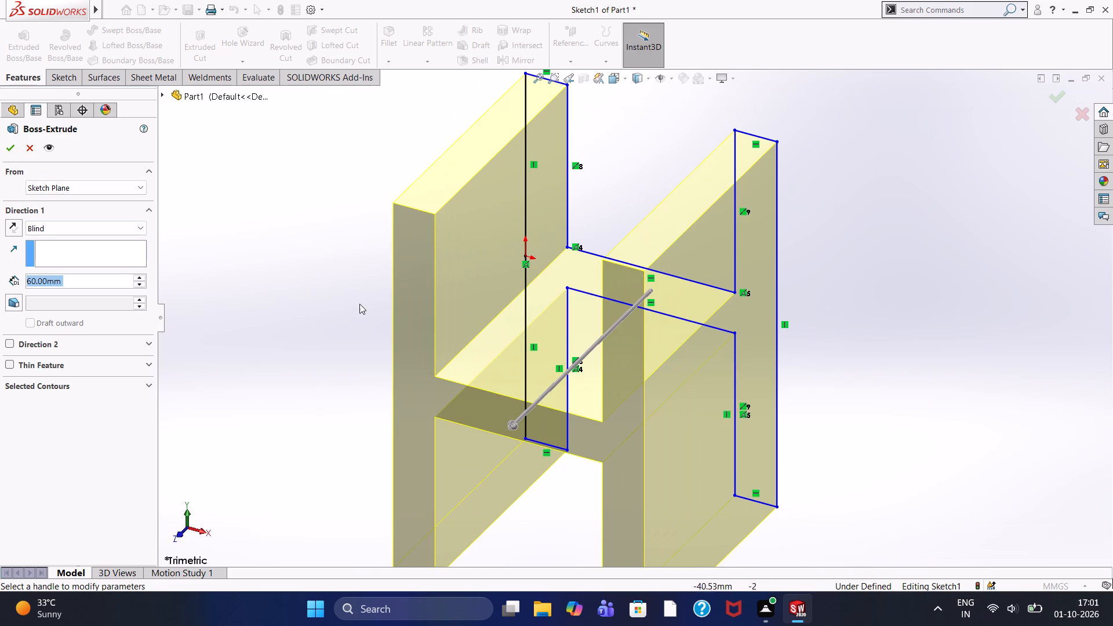
{"action": "scroll", "coordinate": [362, 298], "scroll_direction": "up", "scroll_amount": 2}
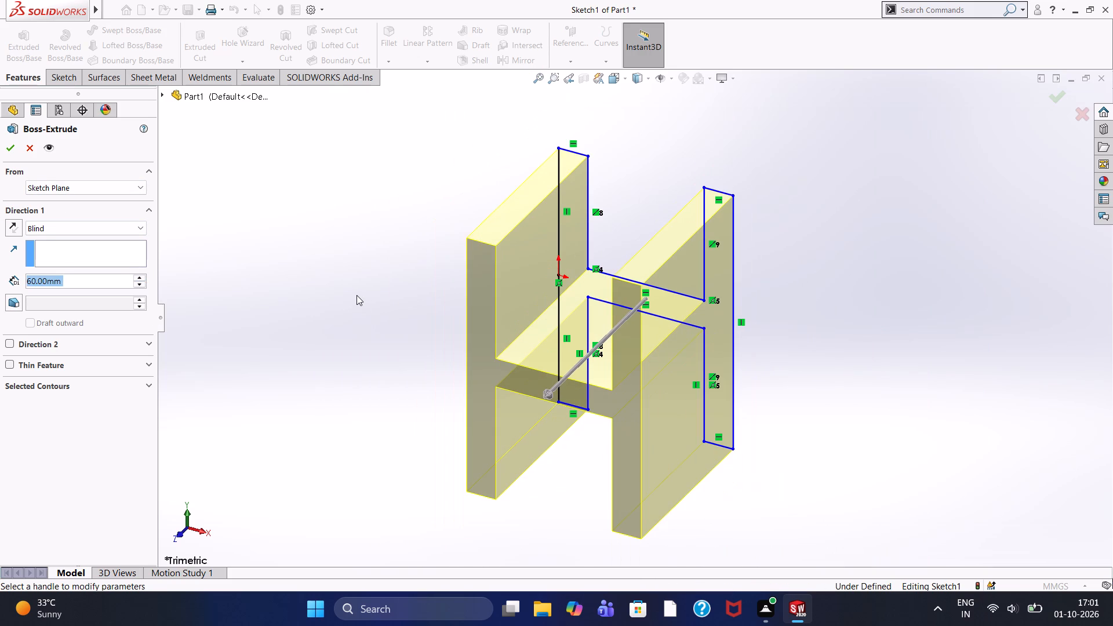
{"action": "left_click", "coordinate": [14, 148]}
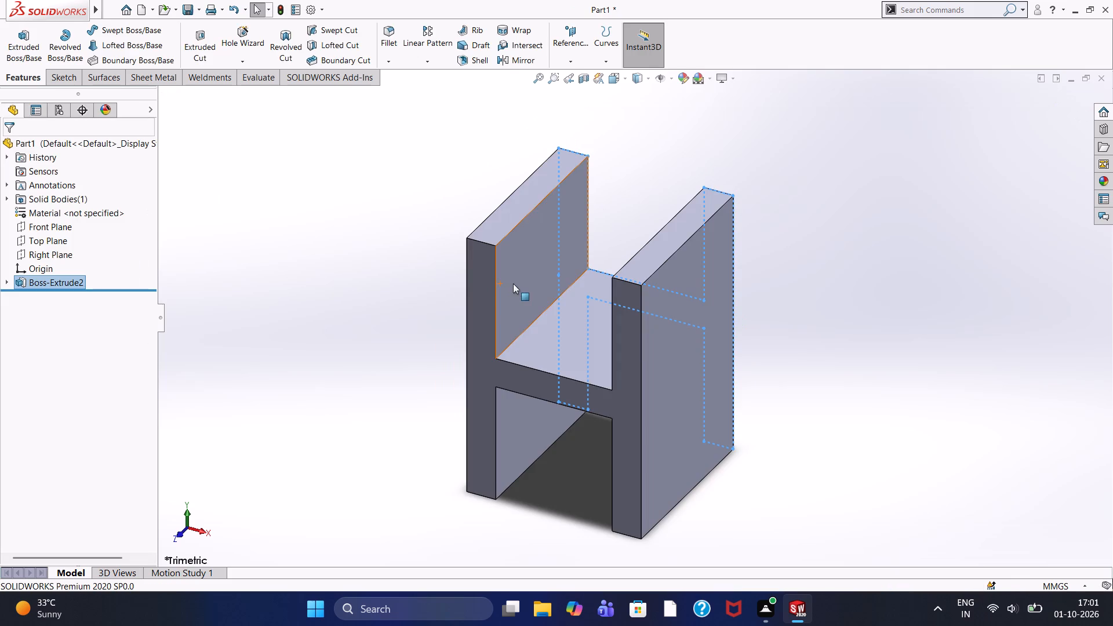
{"action": "left_click", "coordinate": [428, 315]}
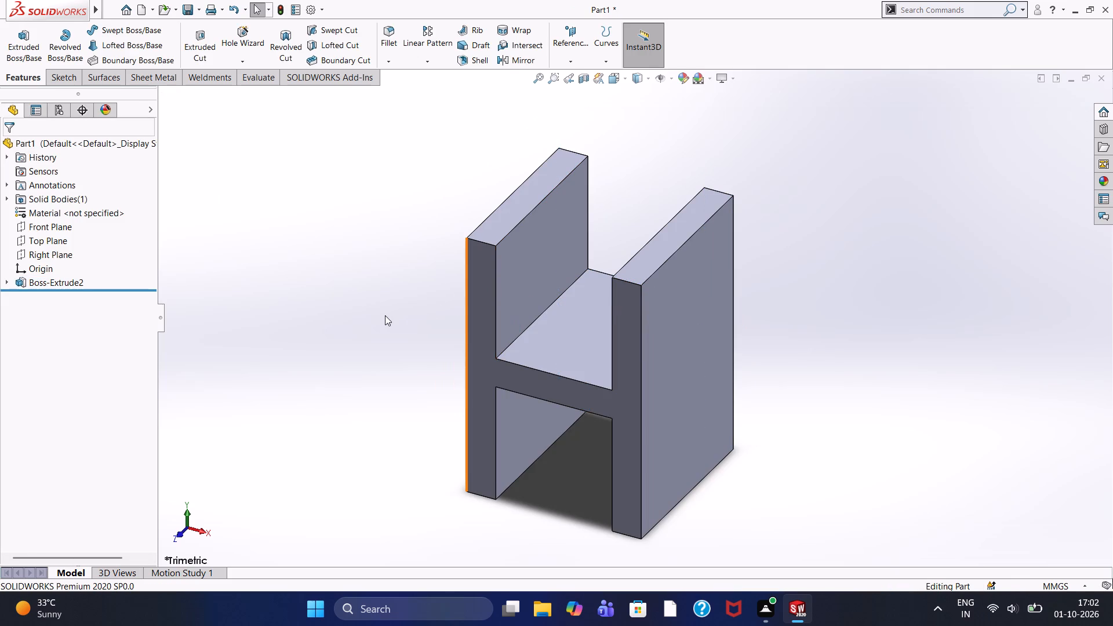
Start a new sketch on the large outer face of the upright at the origin and view it face-on.
{"action": "middle_click_drag", "start_coordinate": [371, 307], "coordinate": [437, 337]}
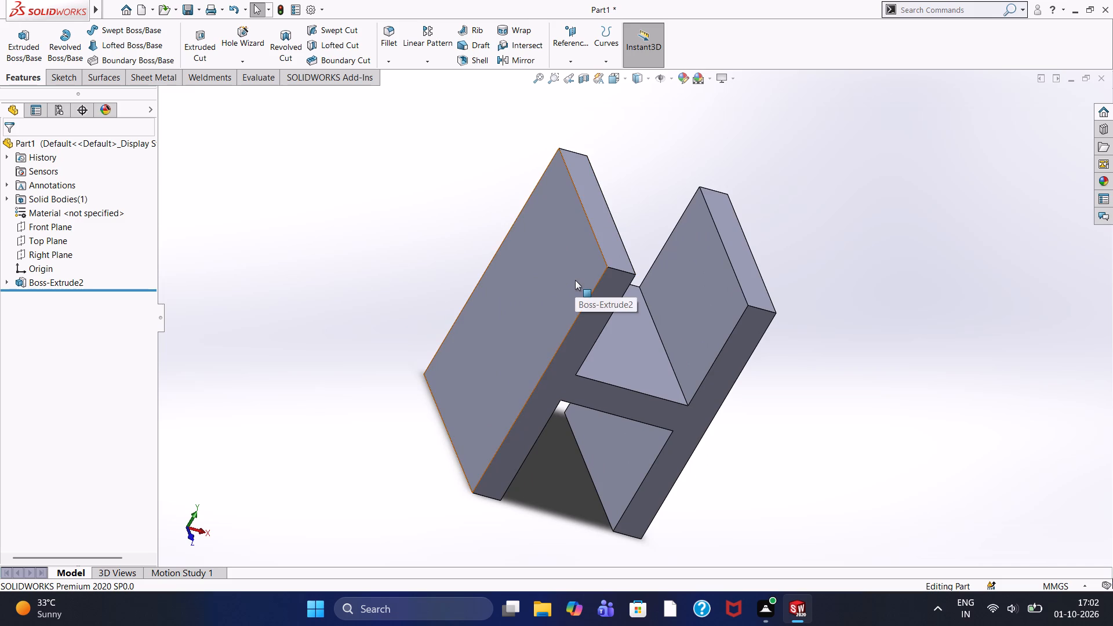
{"action": "left_click", "coordinate": [575, 280]}
{"action": "left_click", "coordinate": [622, 246]}
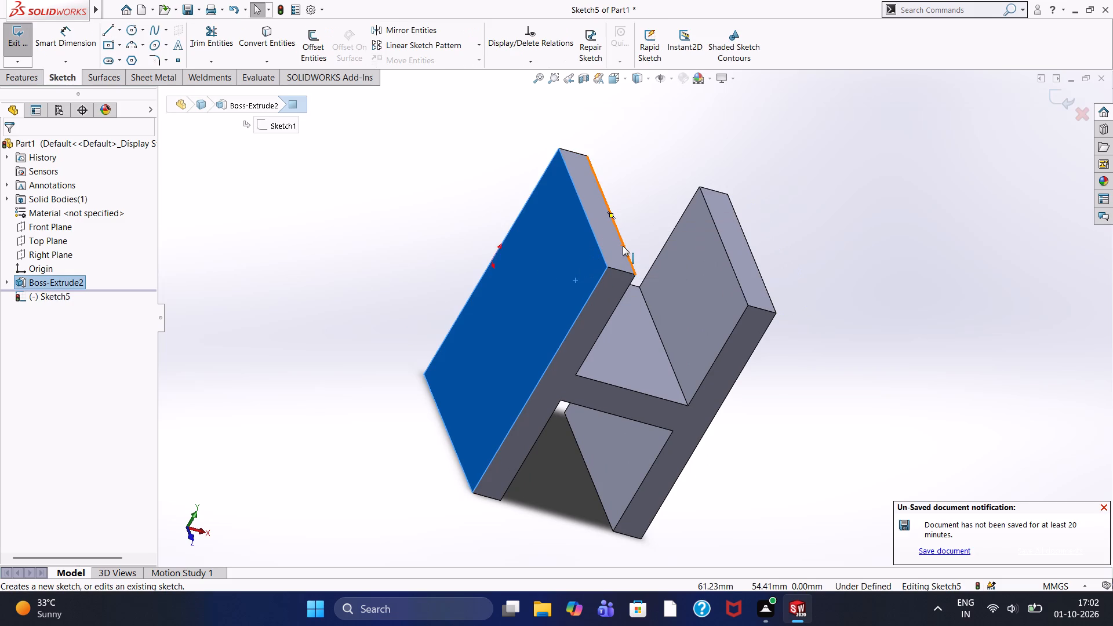
{"action": "key", "text": "ctrl+8"}
{"action": "left_click", "coordinate": [449, 243]}
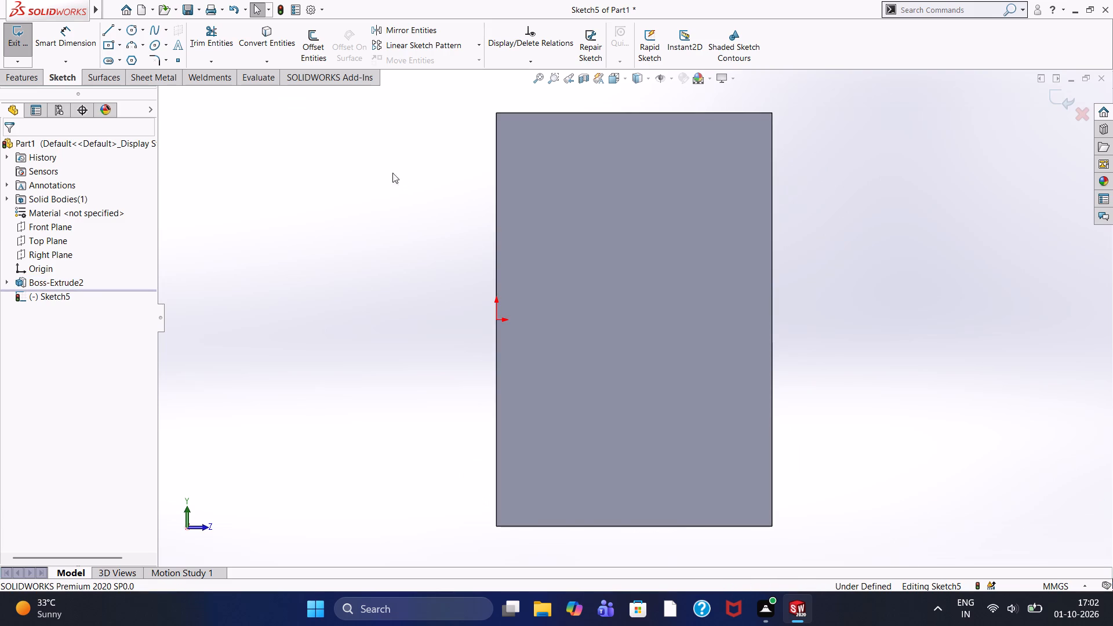
Sketch a 10 mm line down the origin-side edge from the face's top corner, continuing into a notch 10 mm deep and 20 mm high.
{"action": "left_click", "coordinate": [108, 32]}
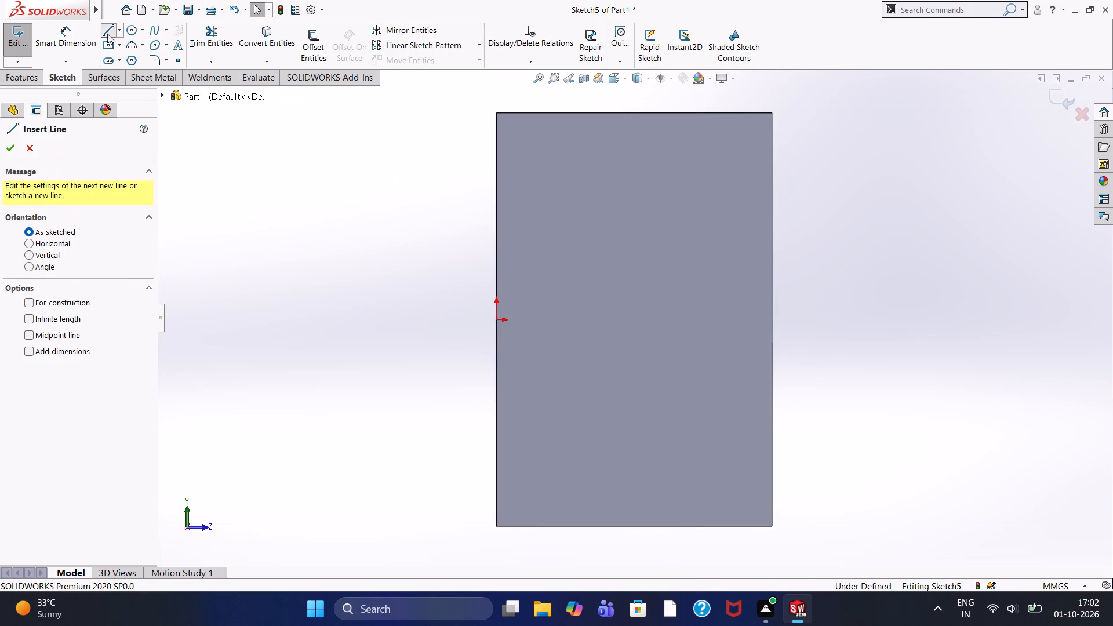
{"action": "left_click", "coordinate": [497, 114]}
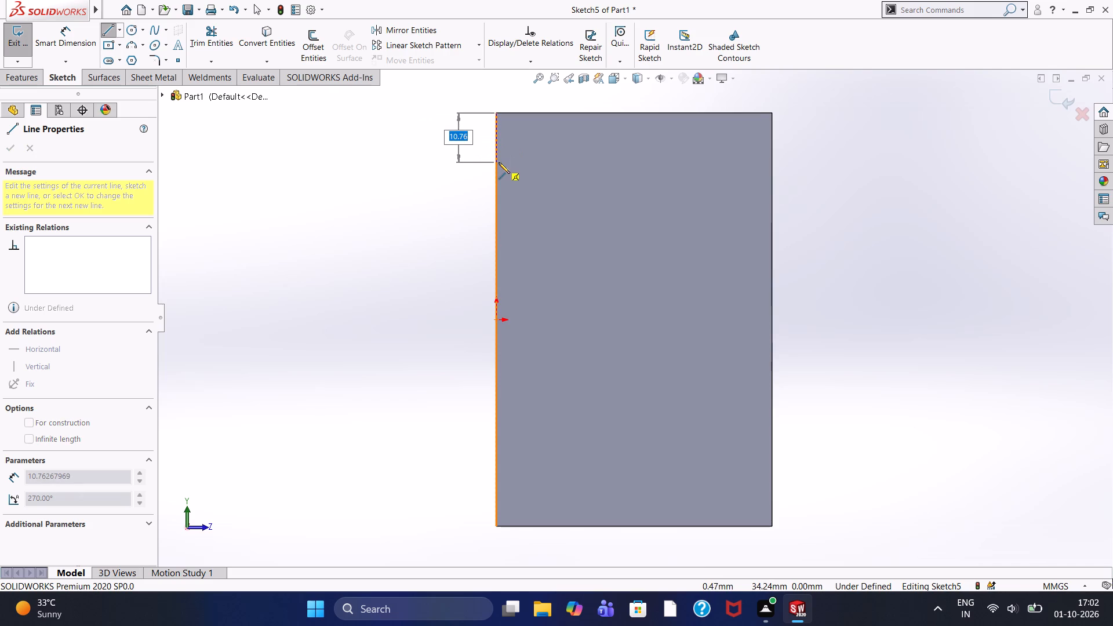
{"action": "type", "text": "10"}
{"action": "key", "text": "Return"}
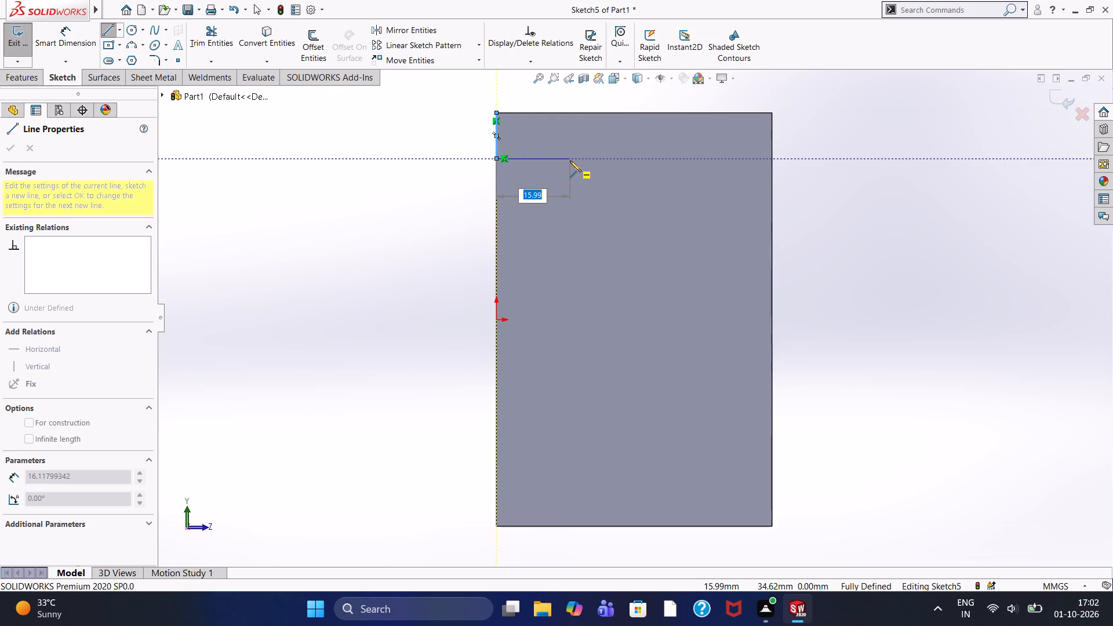
{"action": "type", "text": "10"}
{"action": "key", "text": "Return"}
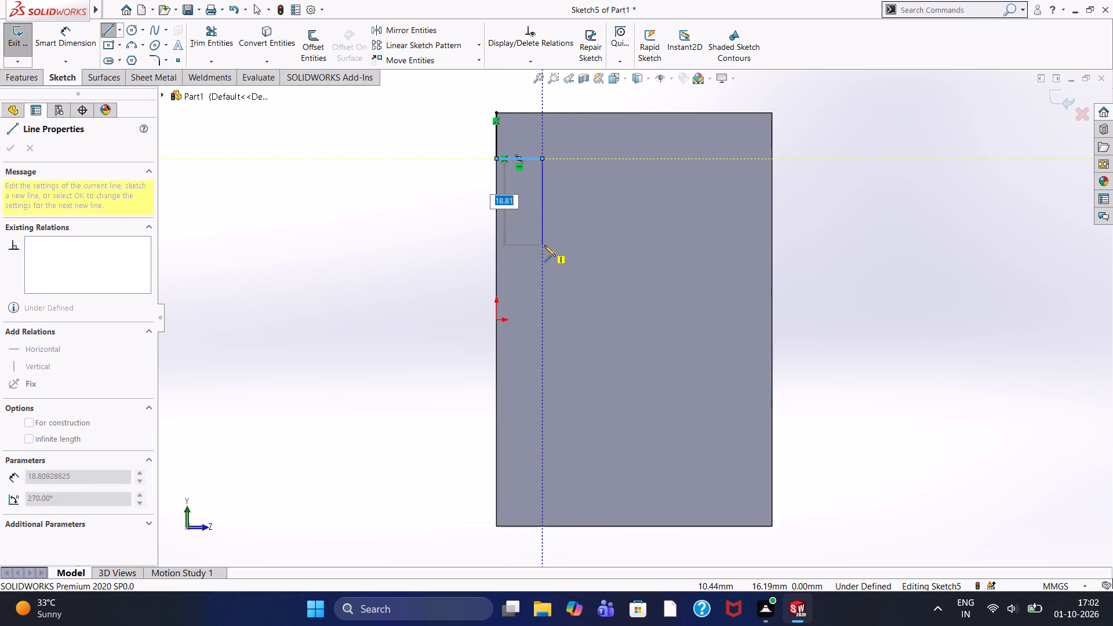
{"action": "type", "text": "20"}
{"action": "key", "text": "Return"}
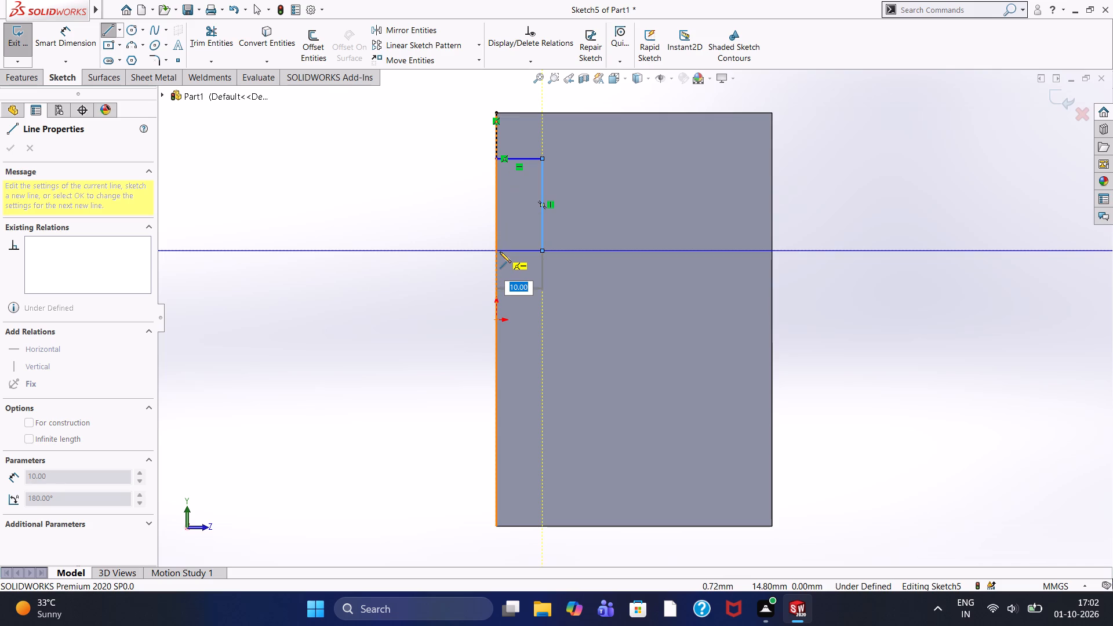
{"action": "type", "text": "10"}
{"action": "key", "text": "Return"}
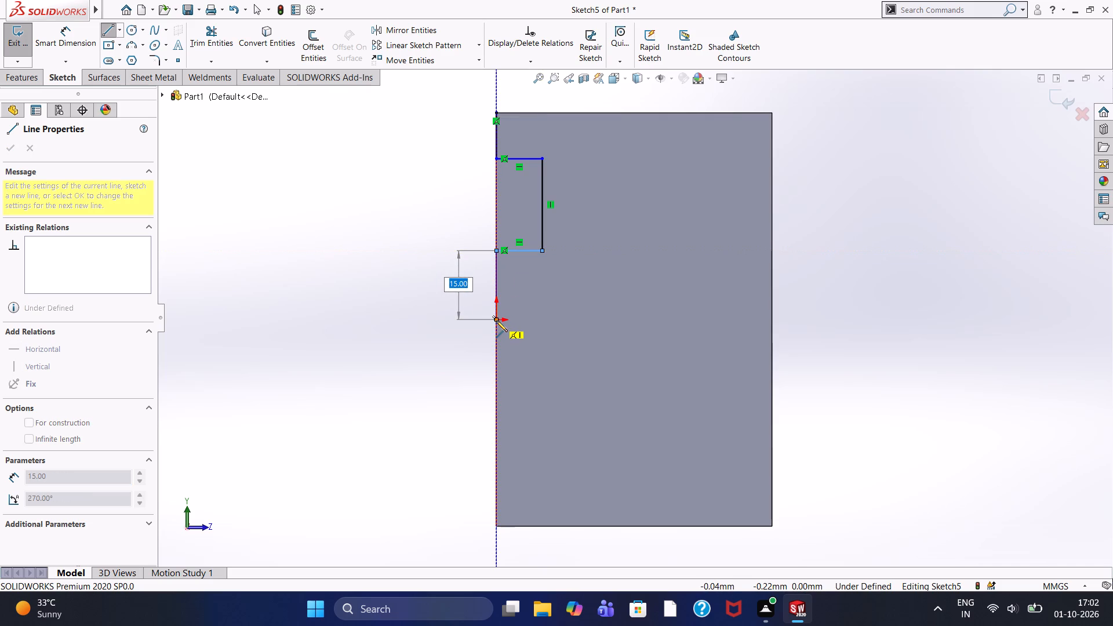
Continue the line 30 mm down the edge, around a second notch 10 mm deep and 20 mm high, and down to the bottom corner.
{"action": "type", "text": "30"}
{"action": "key", "text": "Return"}
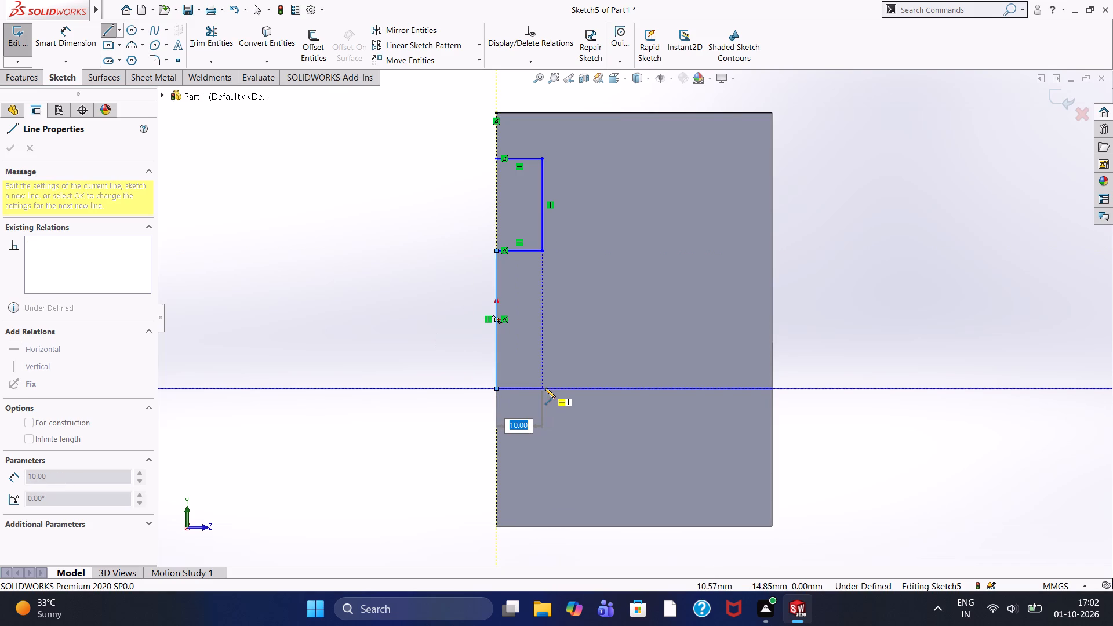
{"action": "left_click", "coordinate": [545, 388]}
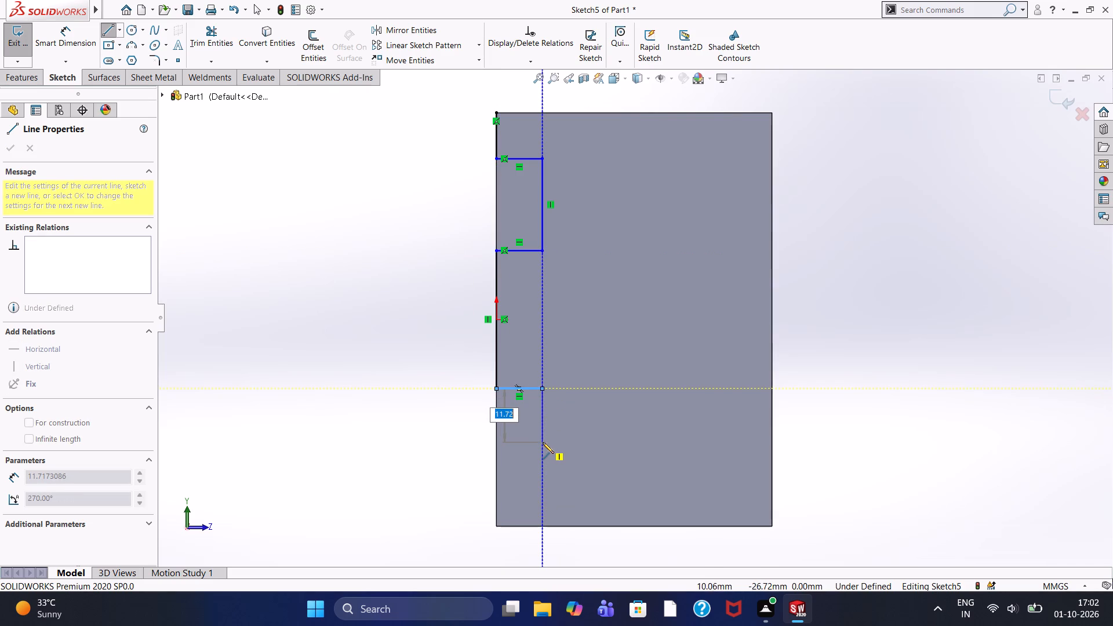
{"action": "type", "text": "20"}
{"action": "key", "text": "Return"}
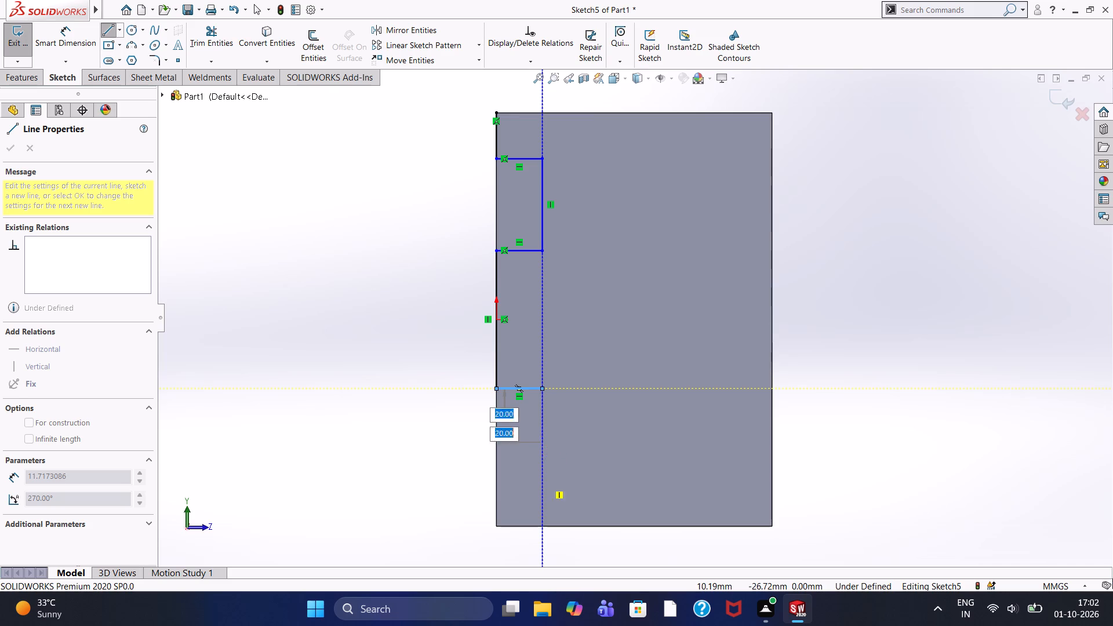
{"action": "left_click", "coordinate": [495, 481]}
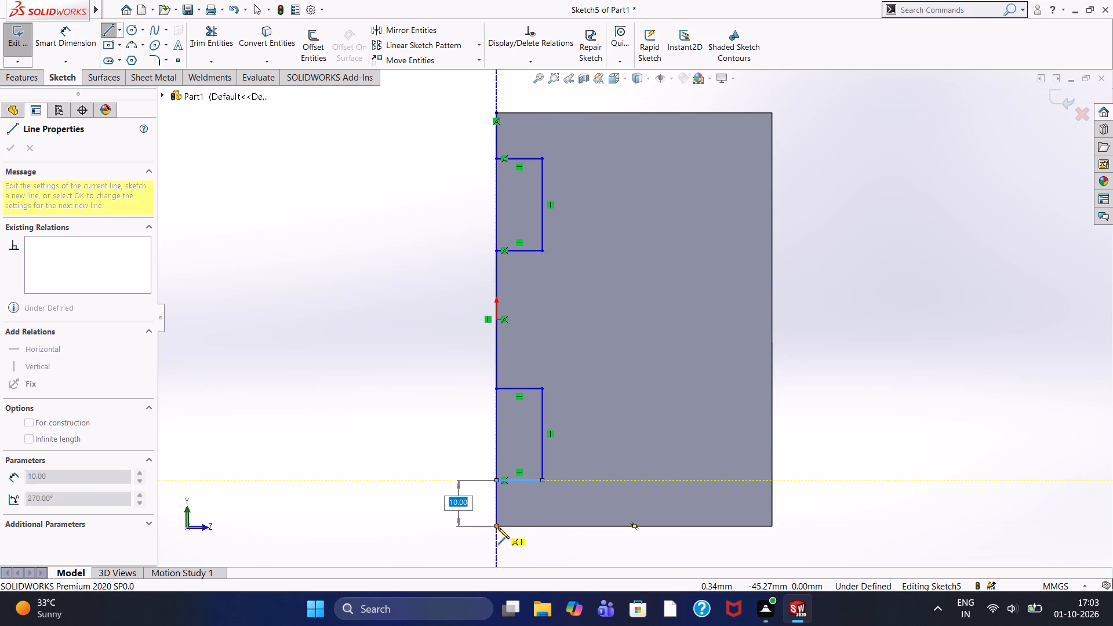
{"action": "left_click", "coordinate": [498, 527]}
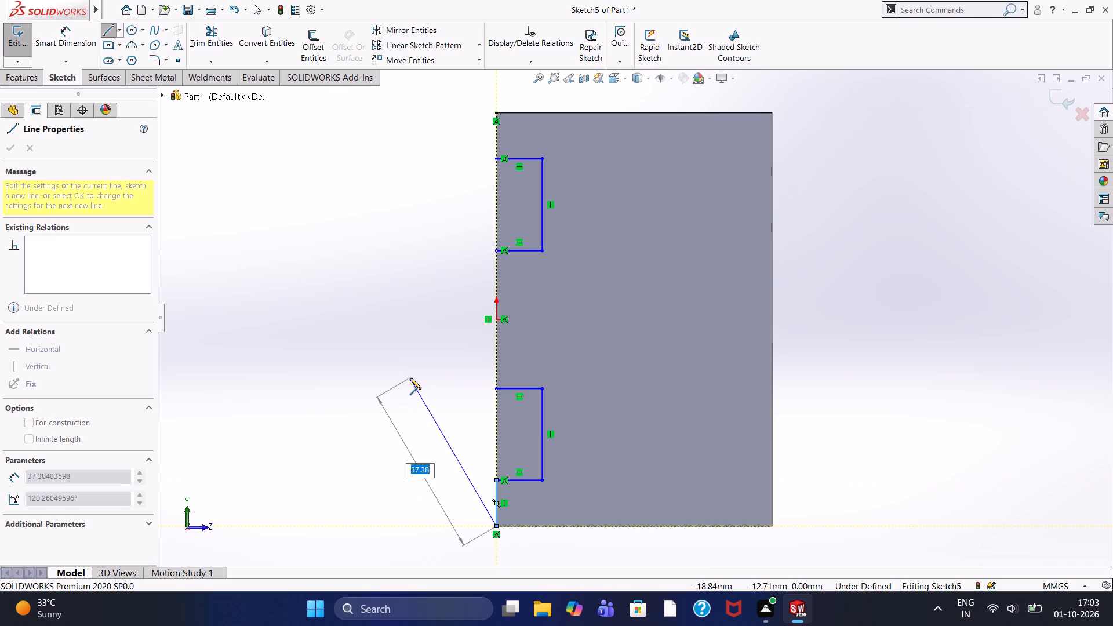
{"action": "right_click", "coordinate": [398, 326]}
{"action": "left_click", "coordinate": [408, 332]}
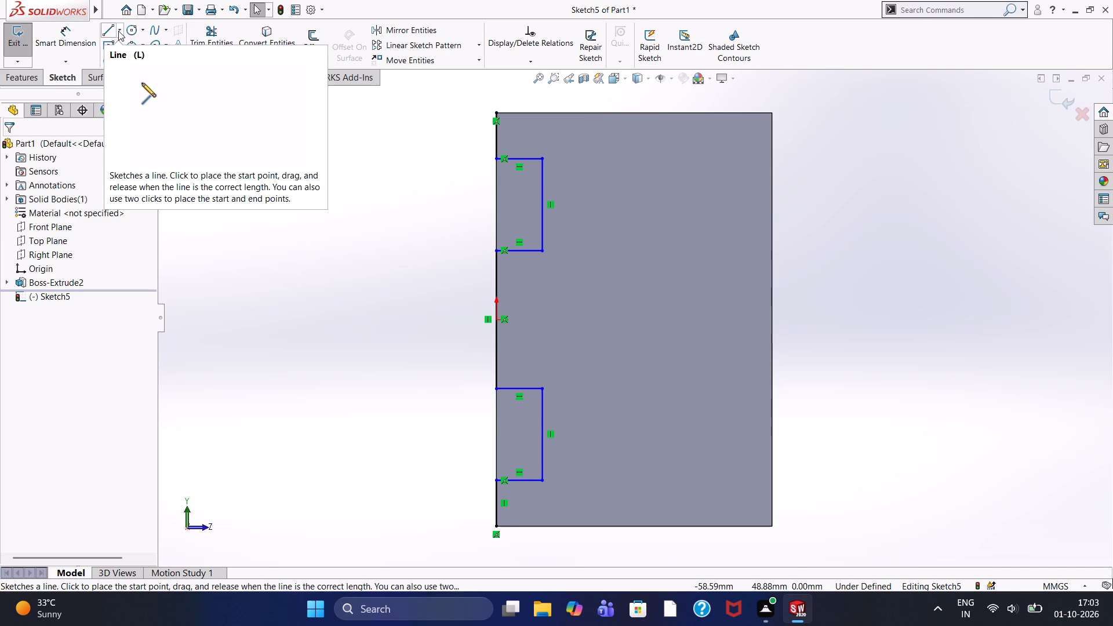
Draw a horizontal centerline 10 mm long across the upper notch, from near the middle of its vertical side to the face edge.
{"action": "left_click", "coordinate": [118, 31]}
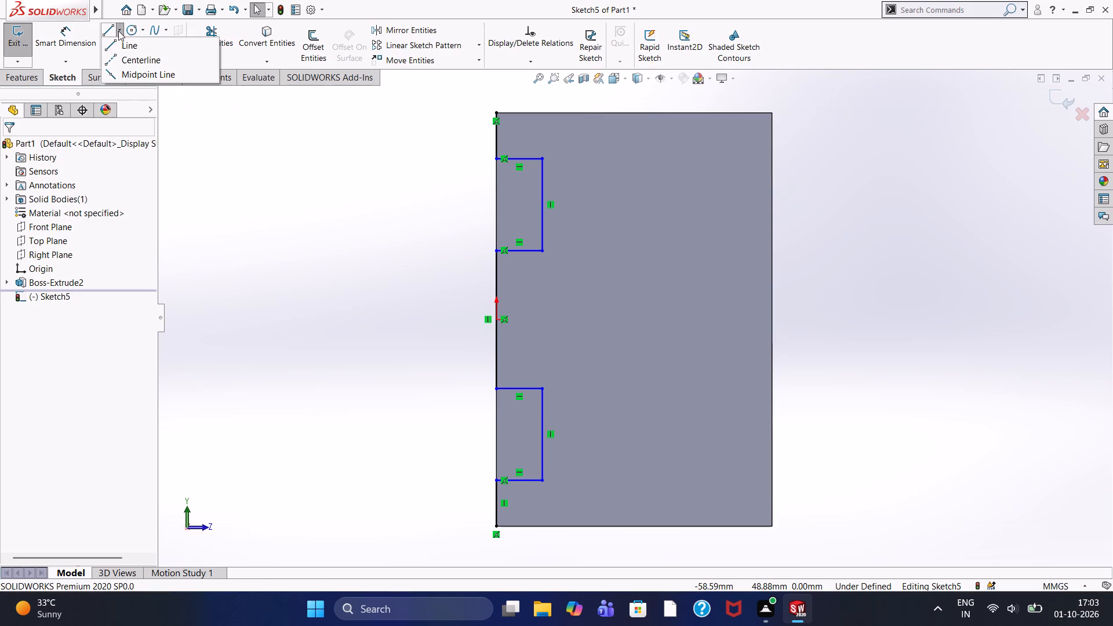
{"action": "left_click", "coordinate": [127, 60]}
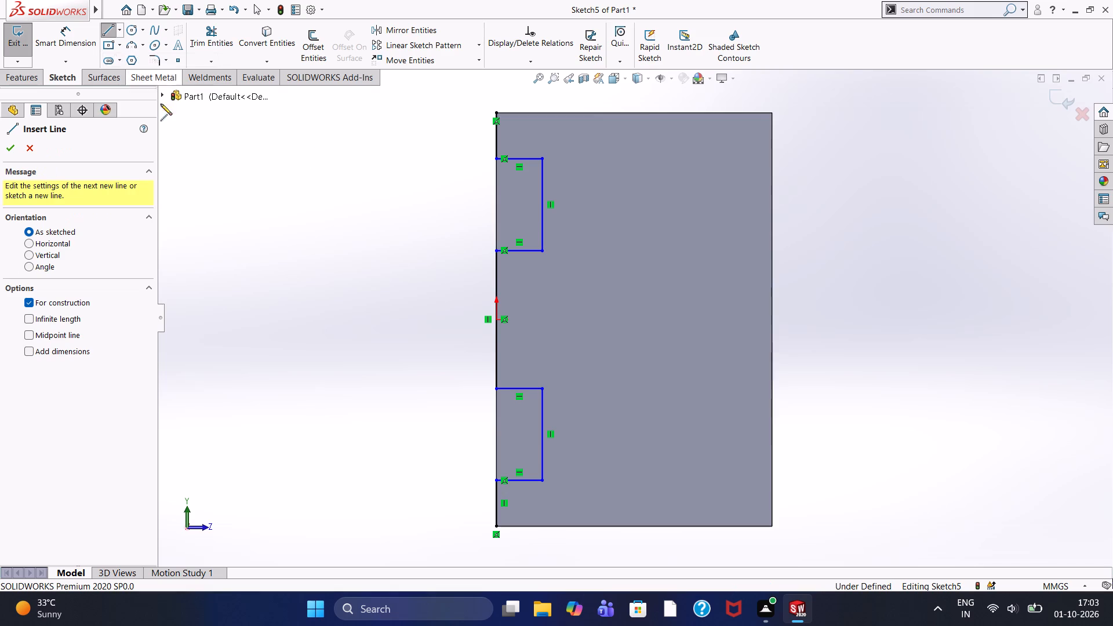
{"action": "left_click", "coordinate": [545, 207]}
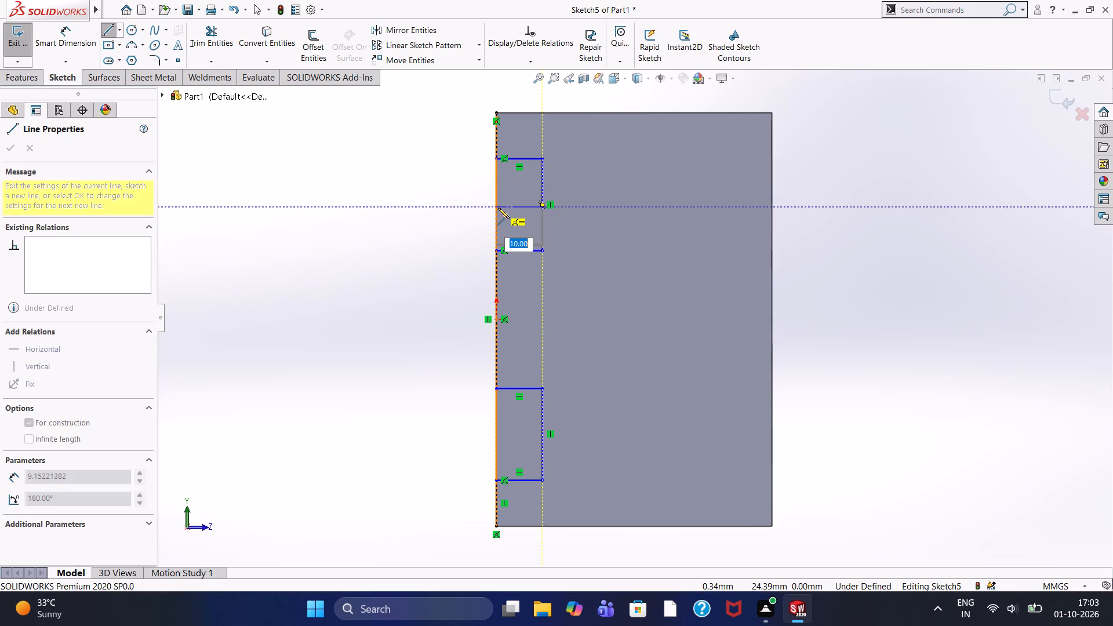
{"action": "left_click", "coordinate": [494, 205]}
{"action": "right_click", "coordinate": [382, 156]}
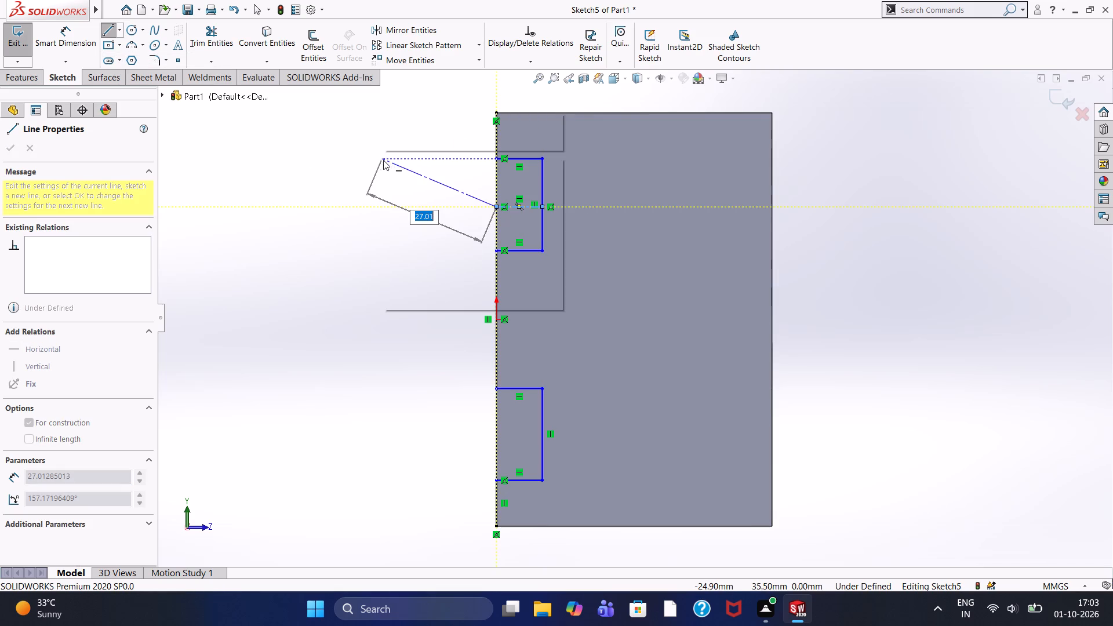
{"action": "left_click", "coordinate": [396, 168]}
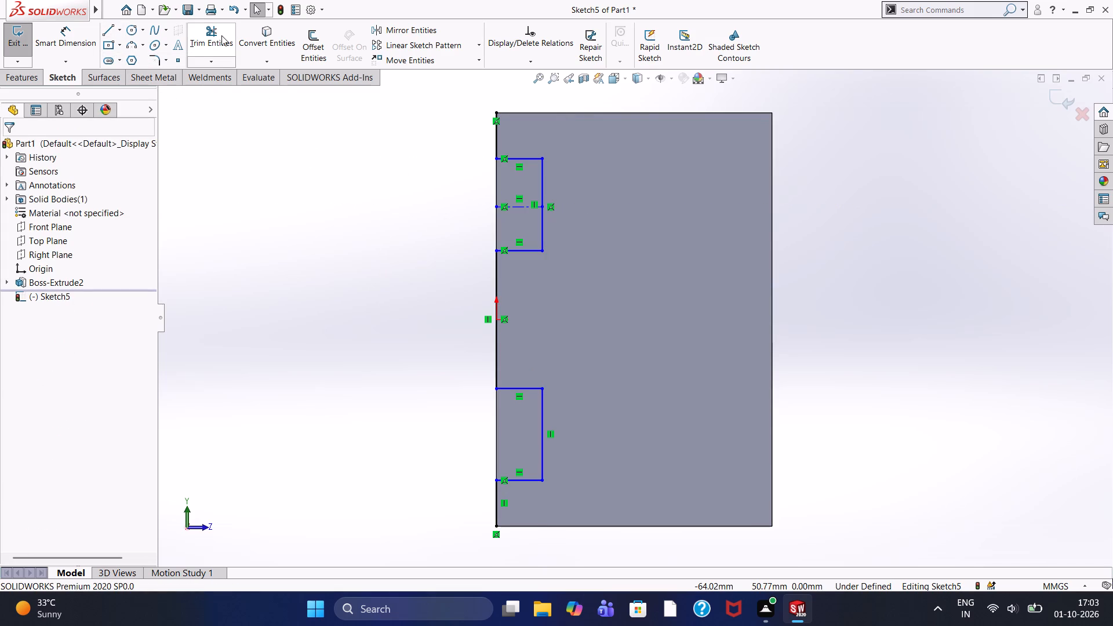
Trim away the vertical inner sides of both notches, keeping their horizontal lines.
{"action": "left_click", "coordinate": [221, 35]}
{"action": "left_click", "coordinate": [540, 179]}
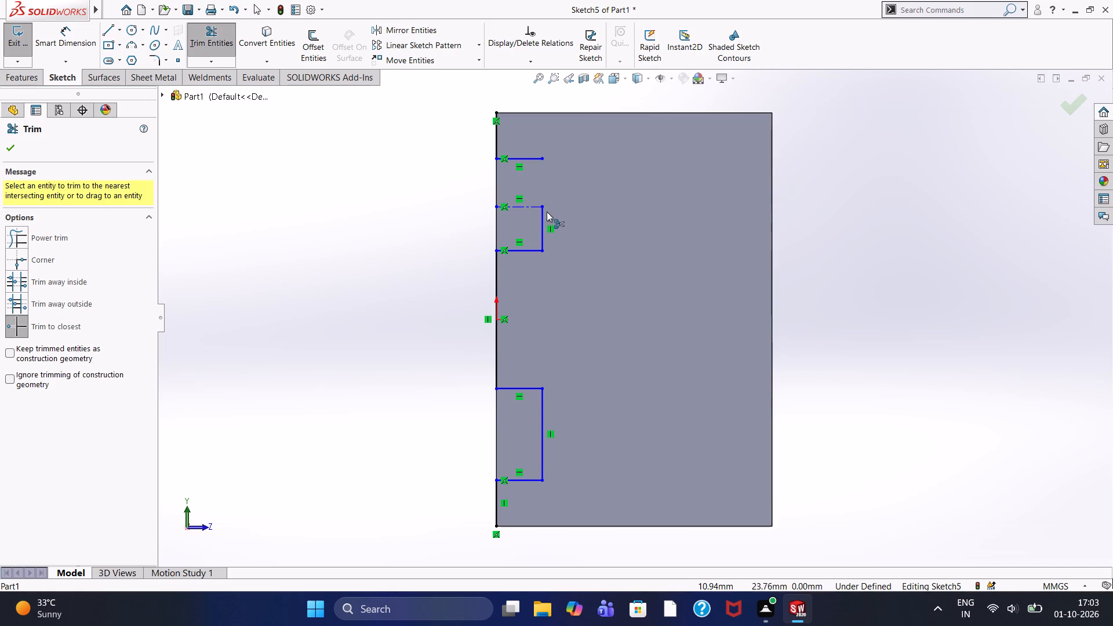
{"action": "left_click", "coordinate": [544, 219]}
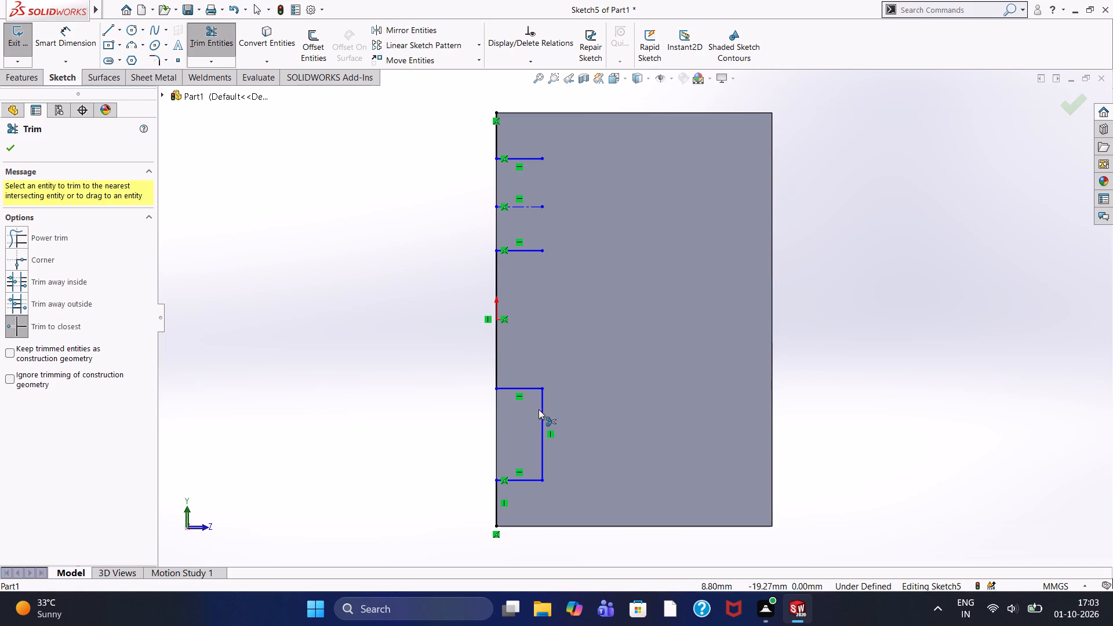
{"action": "left_click", "coordinate": [544, 412]}
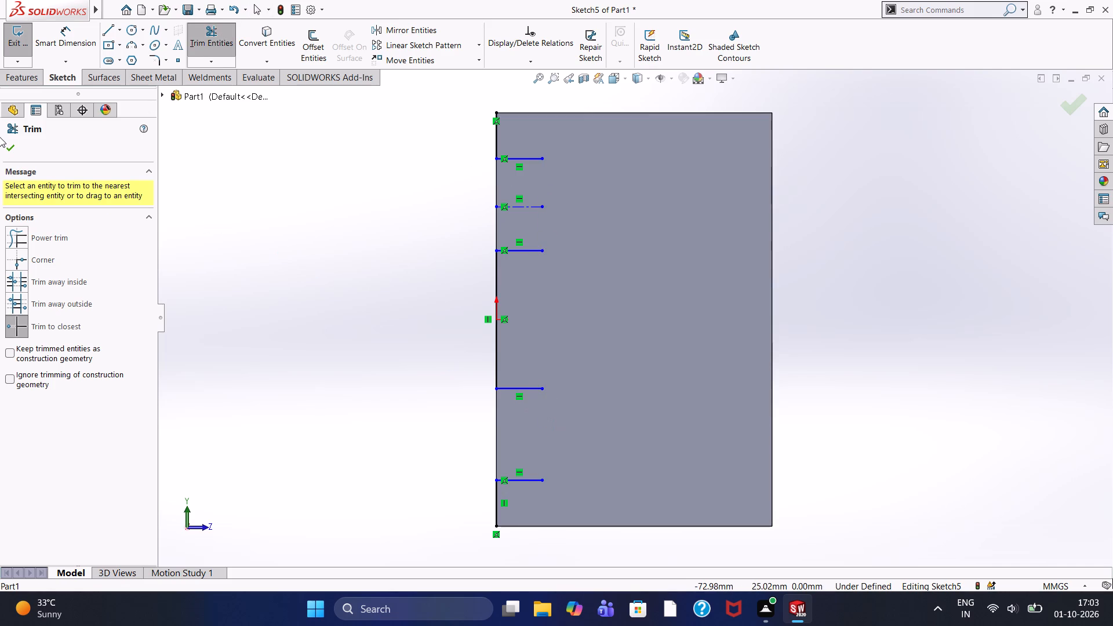
{"action": "left_click", "coordinate": [1, 146]}
{"action": "left_click", "coordinate": [8, 145]}
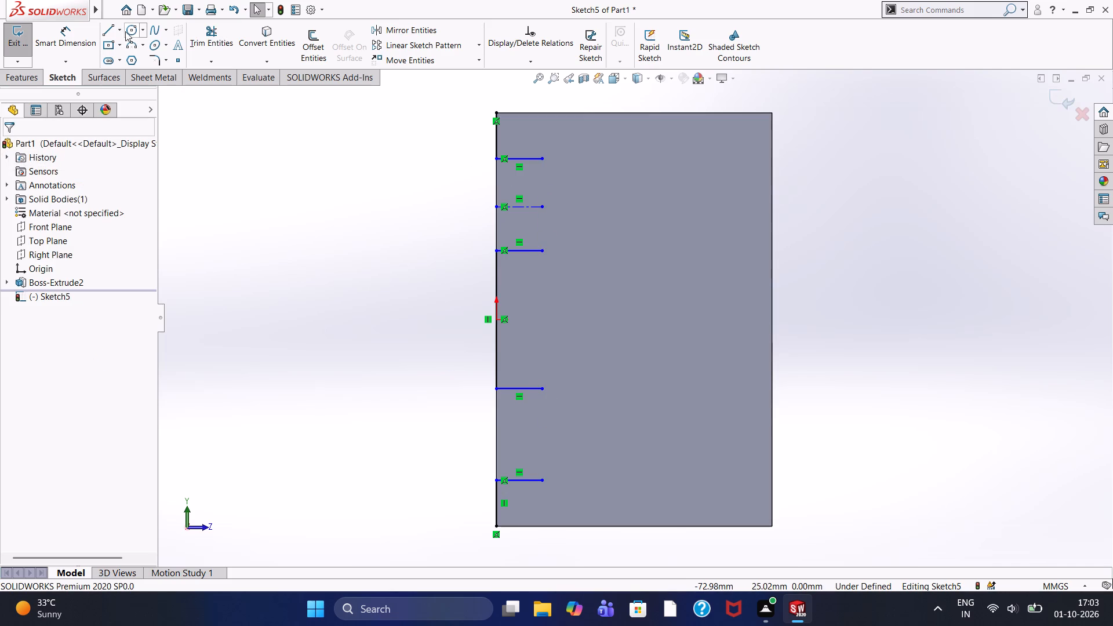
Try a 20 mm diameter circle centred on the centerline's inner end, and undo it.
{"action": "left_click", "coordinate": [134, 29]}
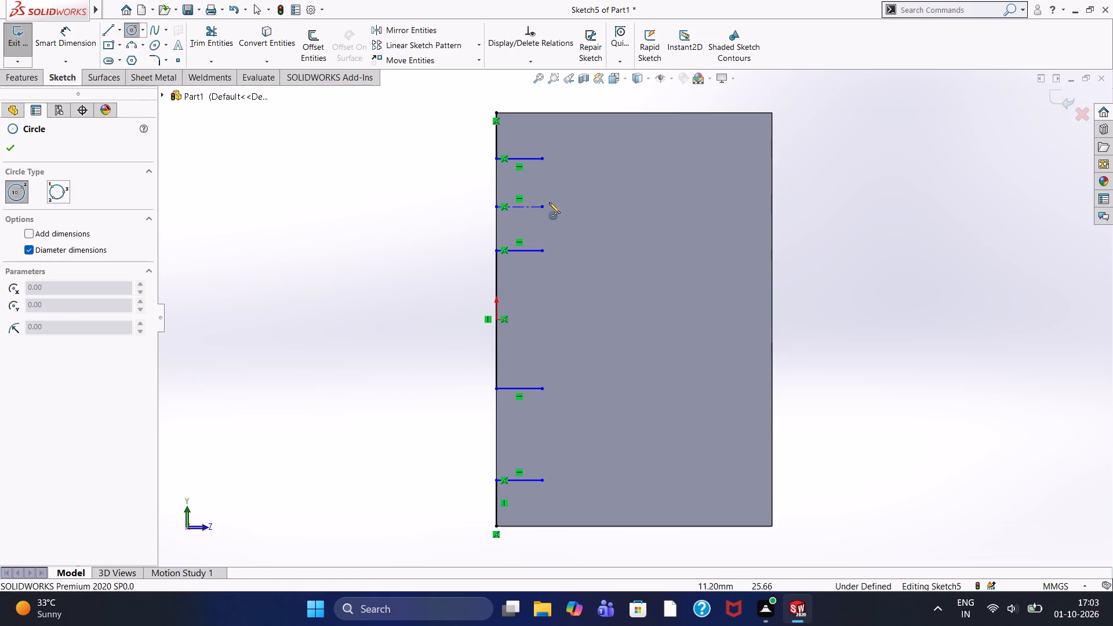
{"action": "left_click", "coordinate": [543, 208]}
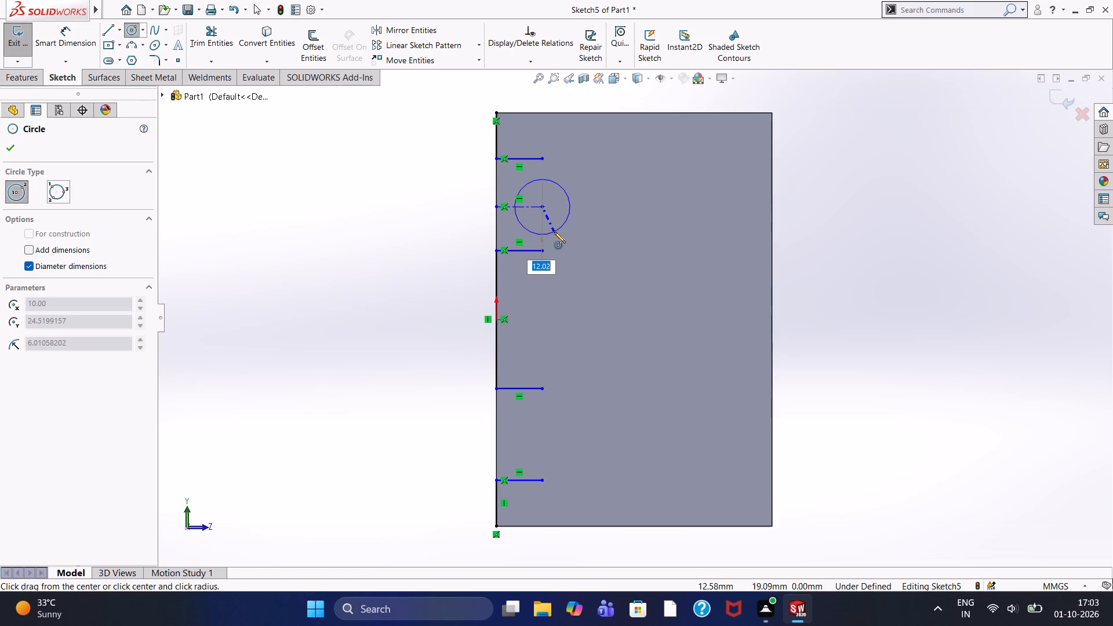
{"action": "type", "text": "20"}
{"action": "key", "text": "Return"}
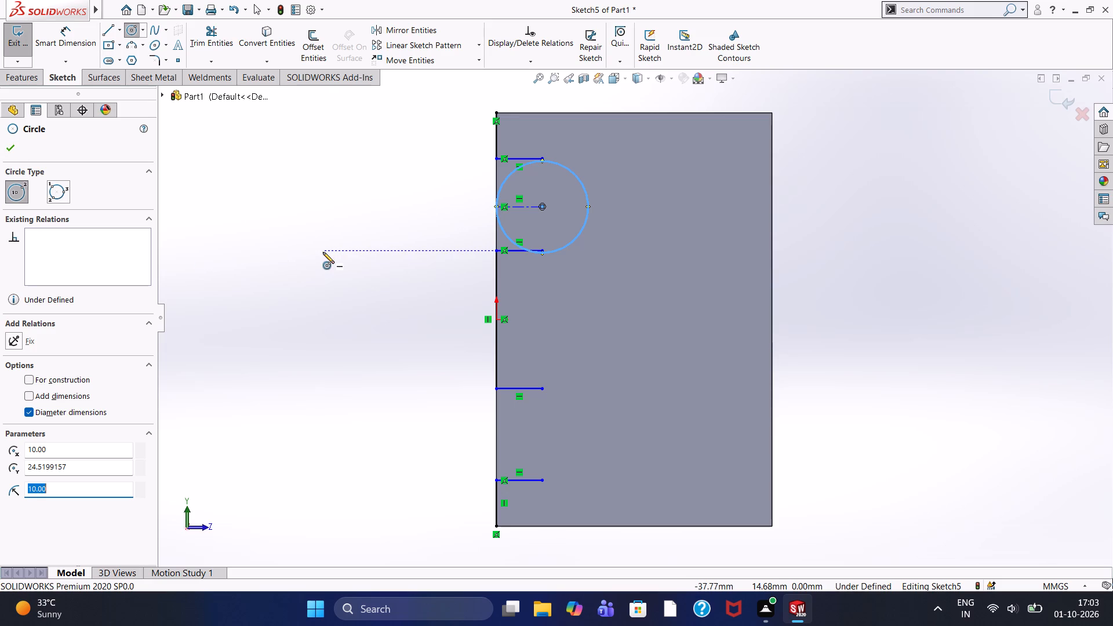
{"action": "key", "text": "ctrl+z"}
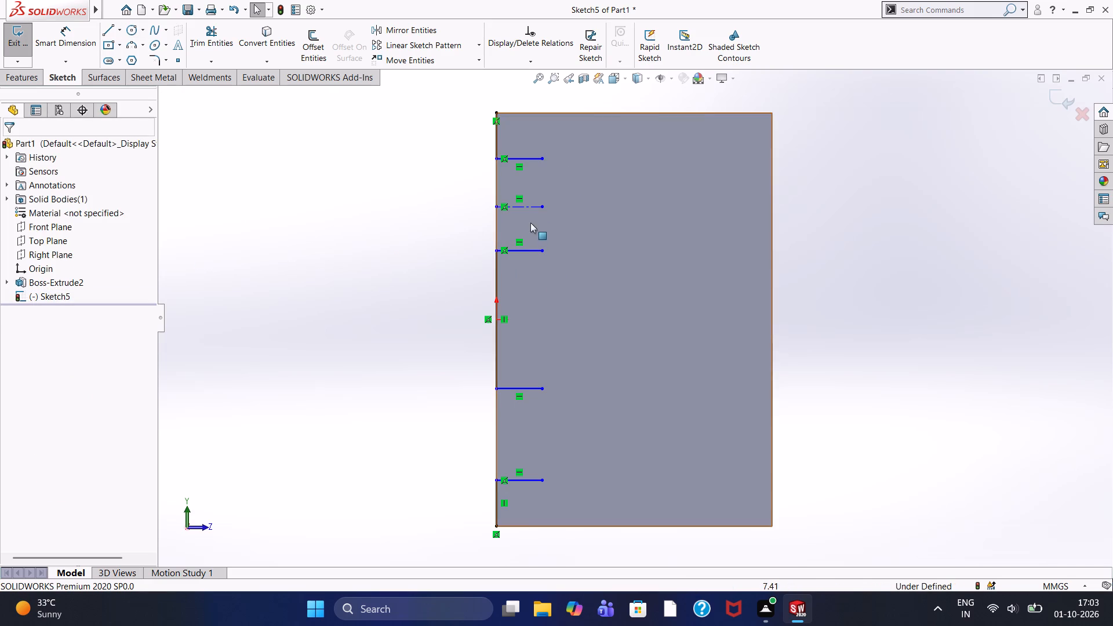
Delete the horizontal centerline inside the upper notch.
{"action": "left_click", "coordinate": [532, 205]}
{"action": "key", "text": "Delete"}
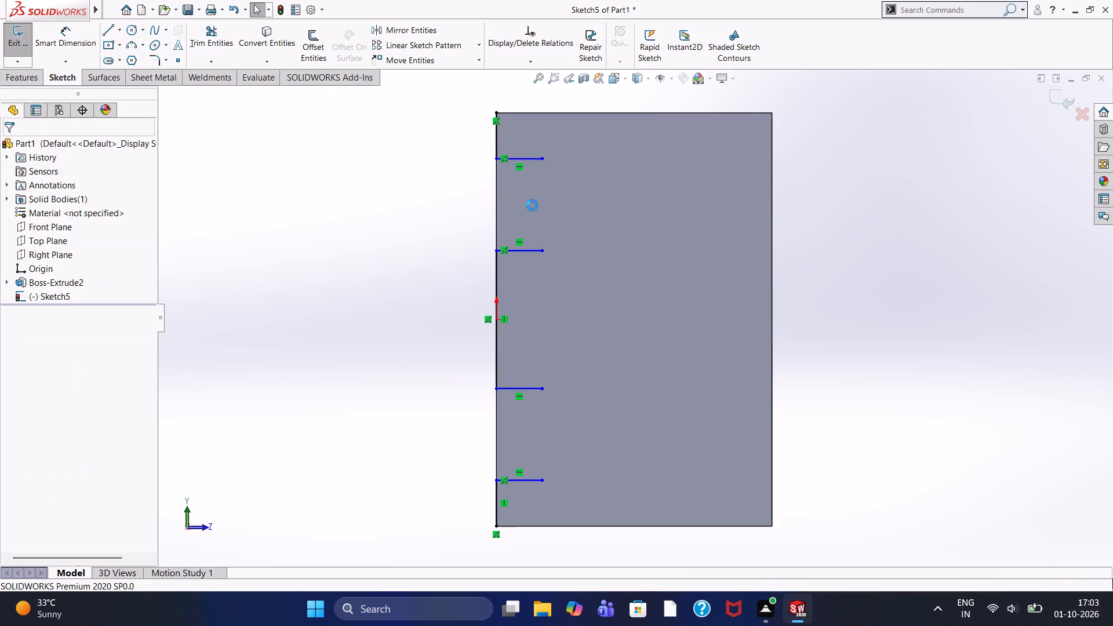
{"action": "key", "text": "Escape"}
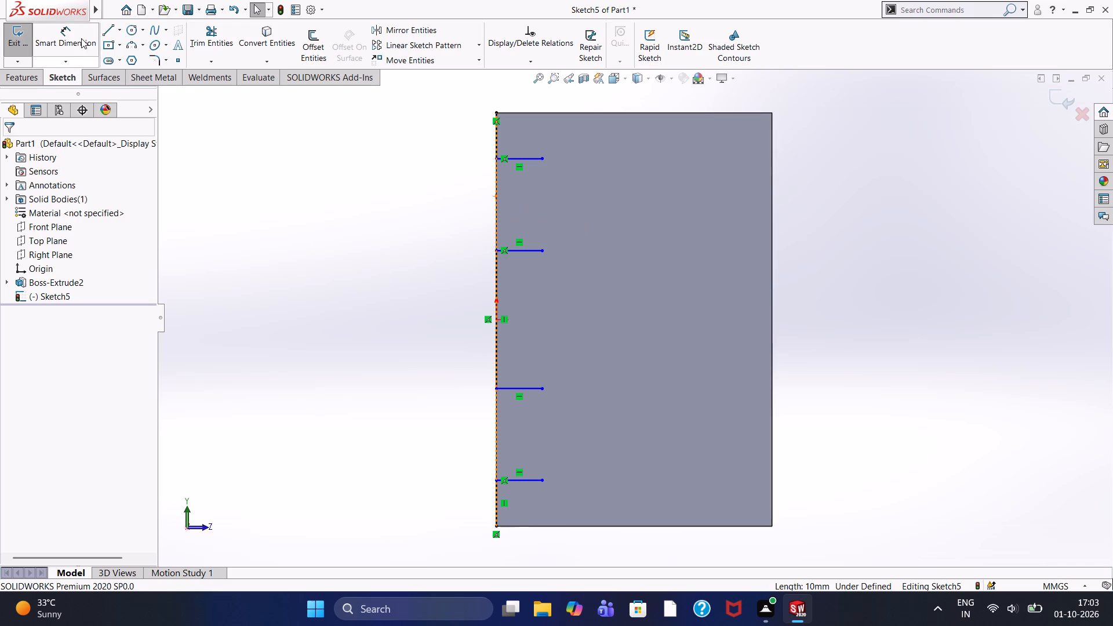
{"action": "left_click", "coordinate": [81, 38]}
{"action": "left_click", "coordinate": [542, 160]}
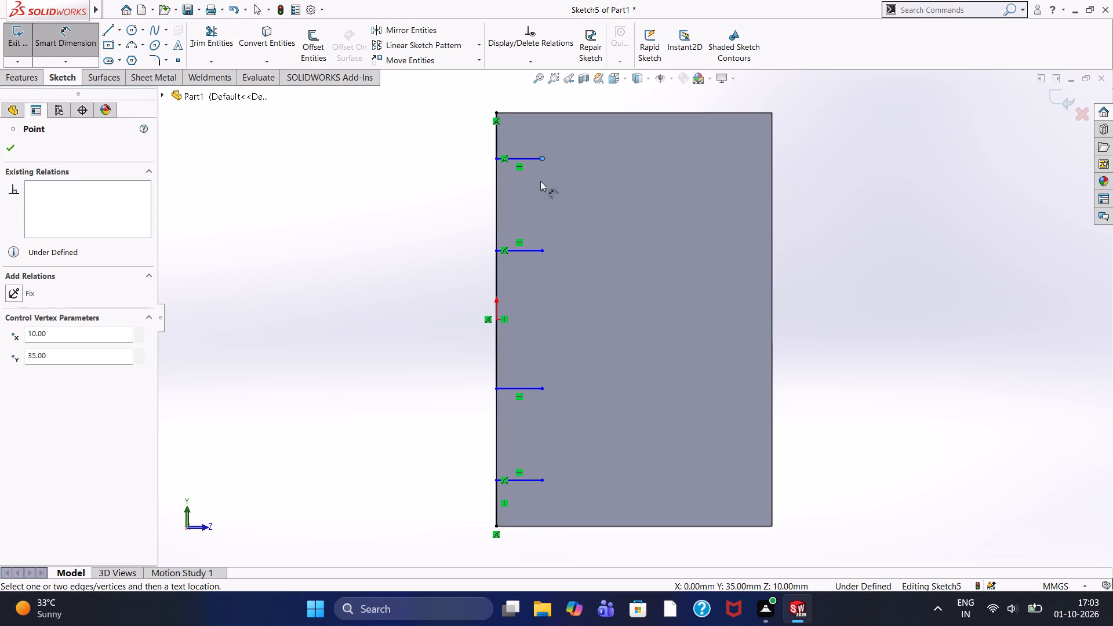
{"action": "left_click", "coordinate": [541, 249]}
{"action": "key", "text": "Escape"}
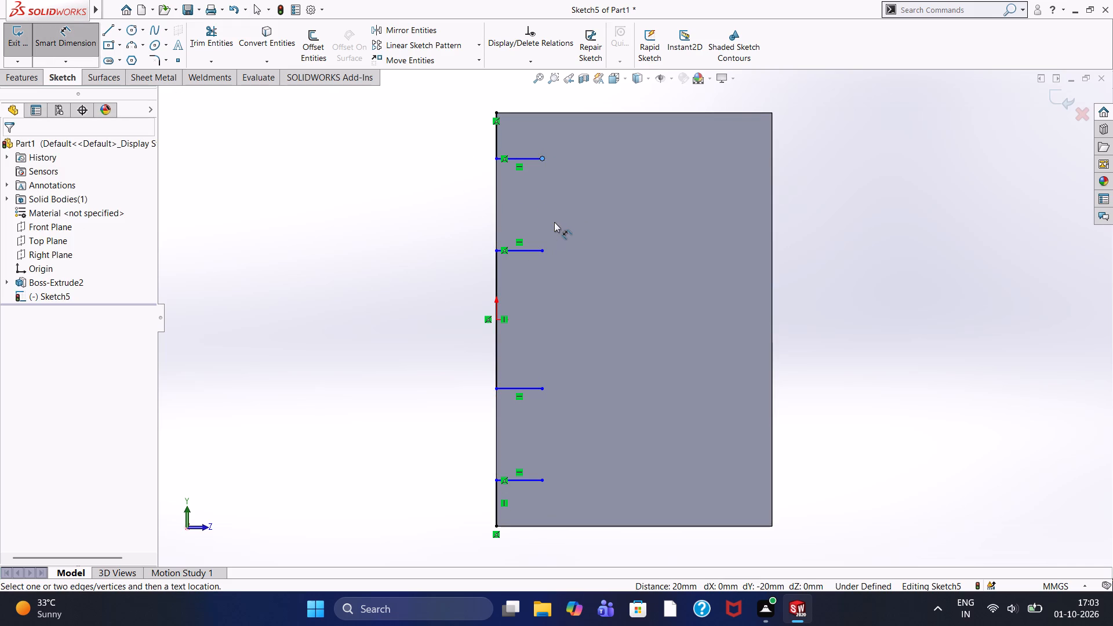
Draw a 10 mm vertical line upward from the inner end of the upper notch's lower line.
{"action": "left_click", "coordinate": [106, 34]}
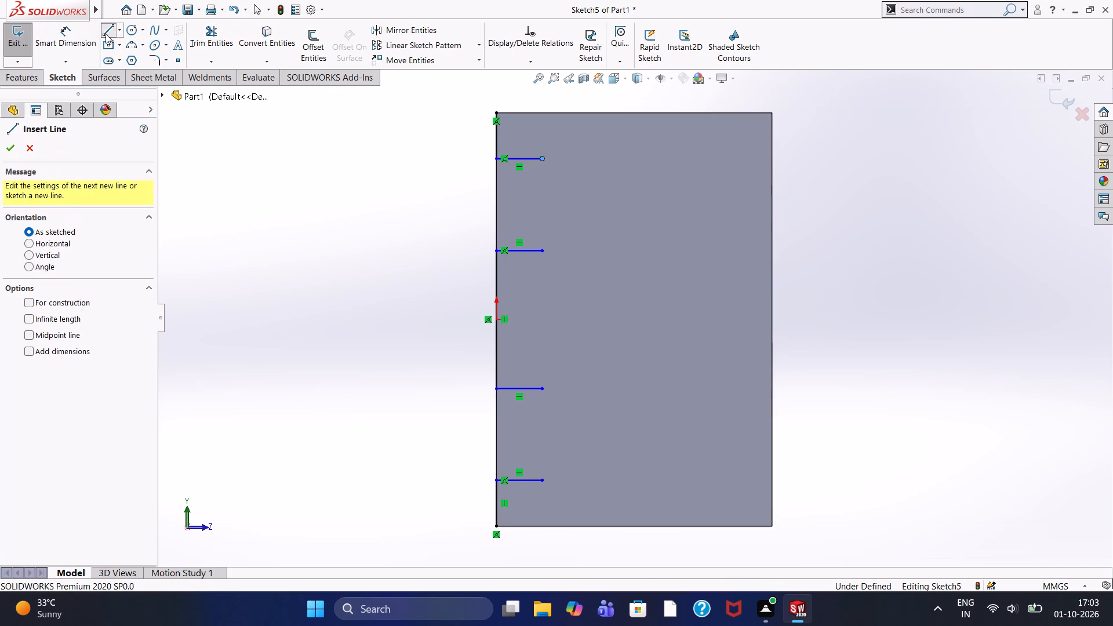
{"action": "left_click", "coordinate": [543, 250]}
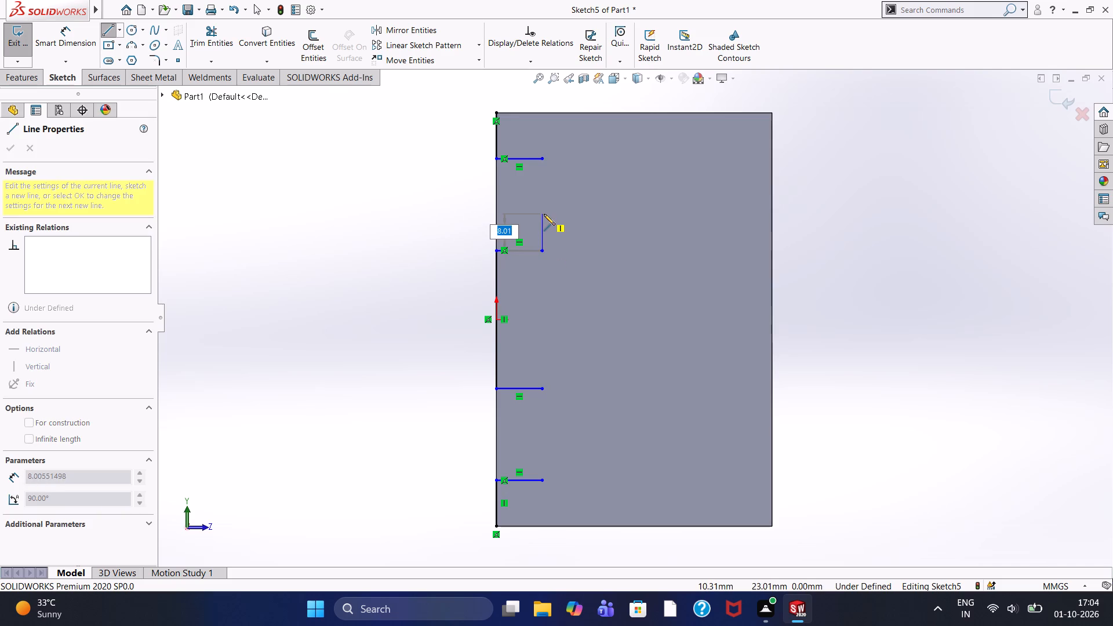
{"action": "key", "text": "1"}
{"action": "key", "text": "0"}
{"action": "key", "text": "Return"}
{"action": "key", "text": "Escape"}
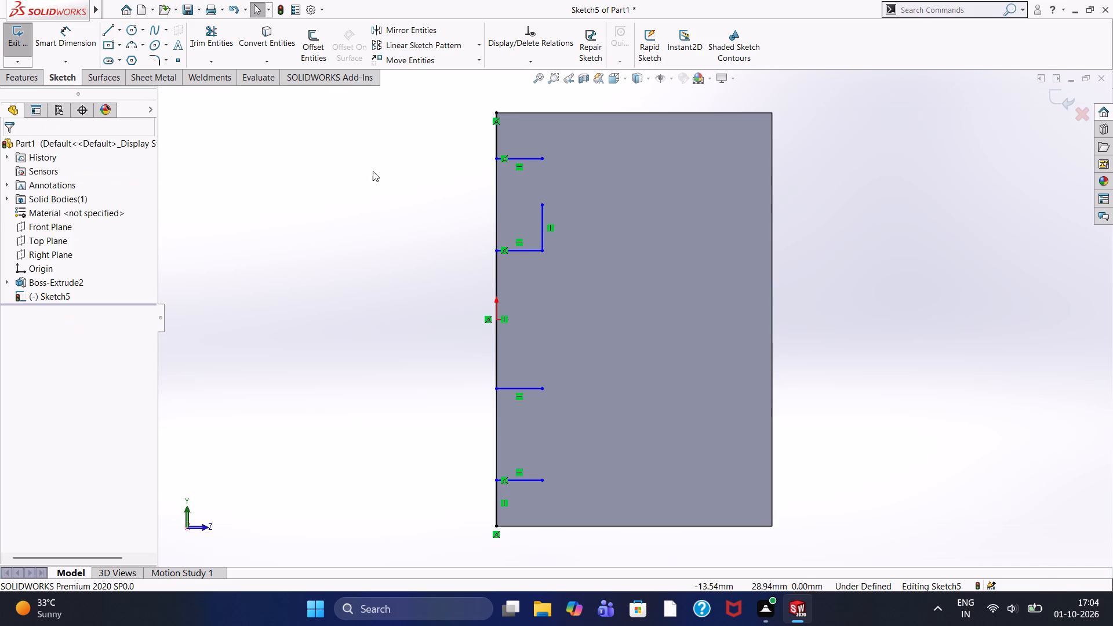
Sketch a 20 mm diameter circle centred on the top end of the 10 mm vertical line.
{"action": "left_click", "coordinate": [129, 31]}
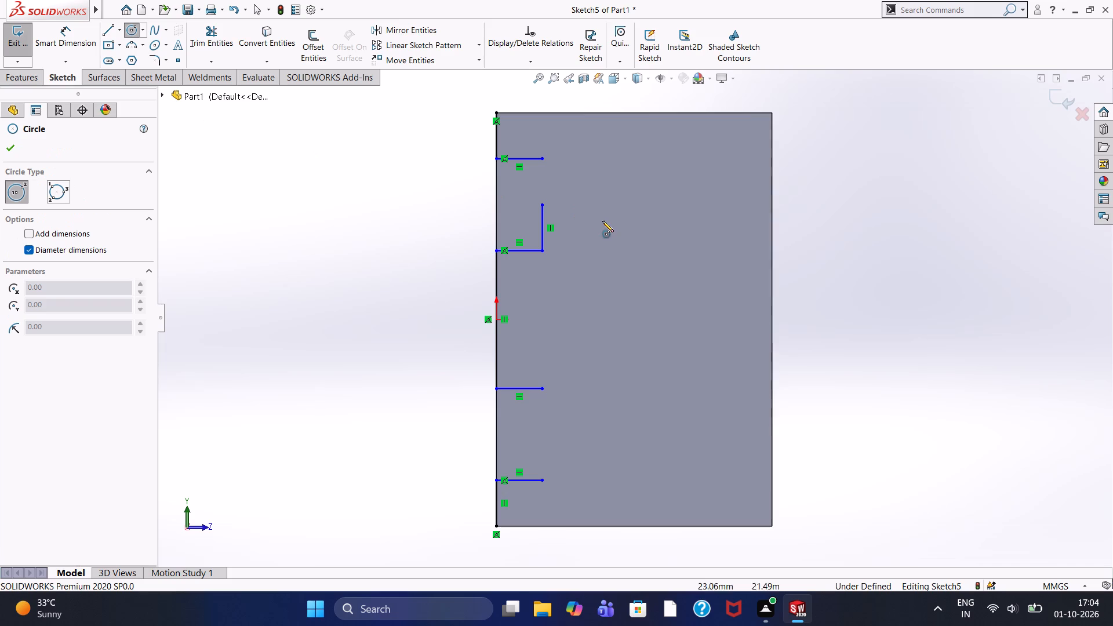
{"action": "left_click", "coordinate": [541, 205]}
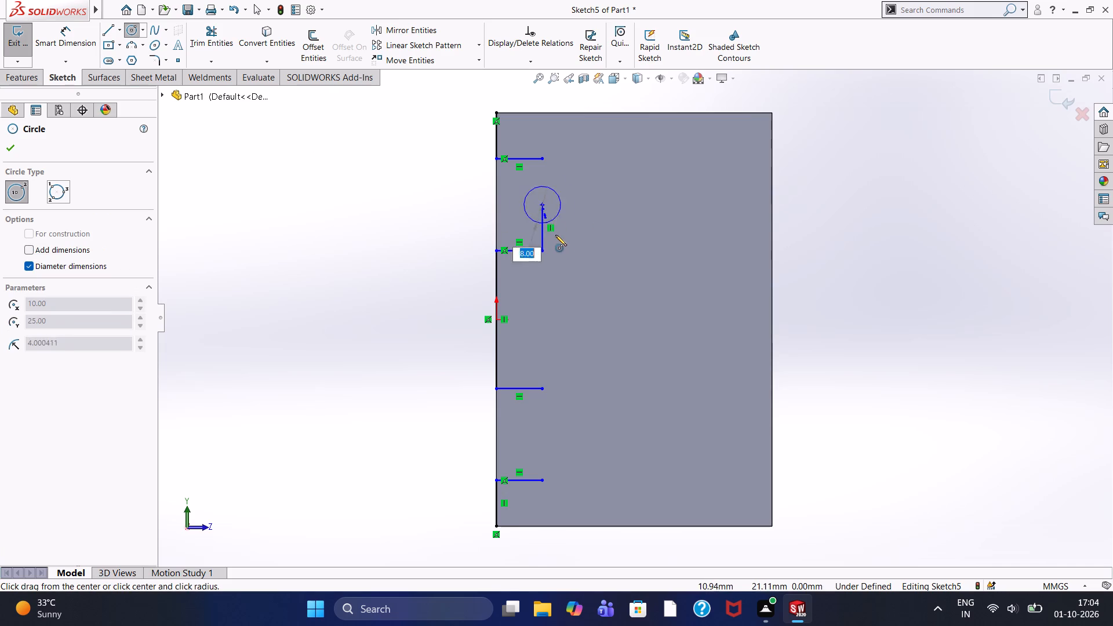
{"action": "type", "text": "20"}
{"action": "key", "text": "Return"}
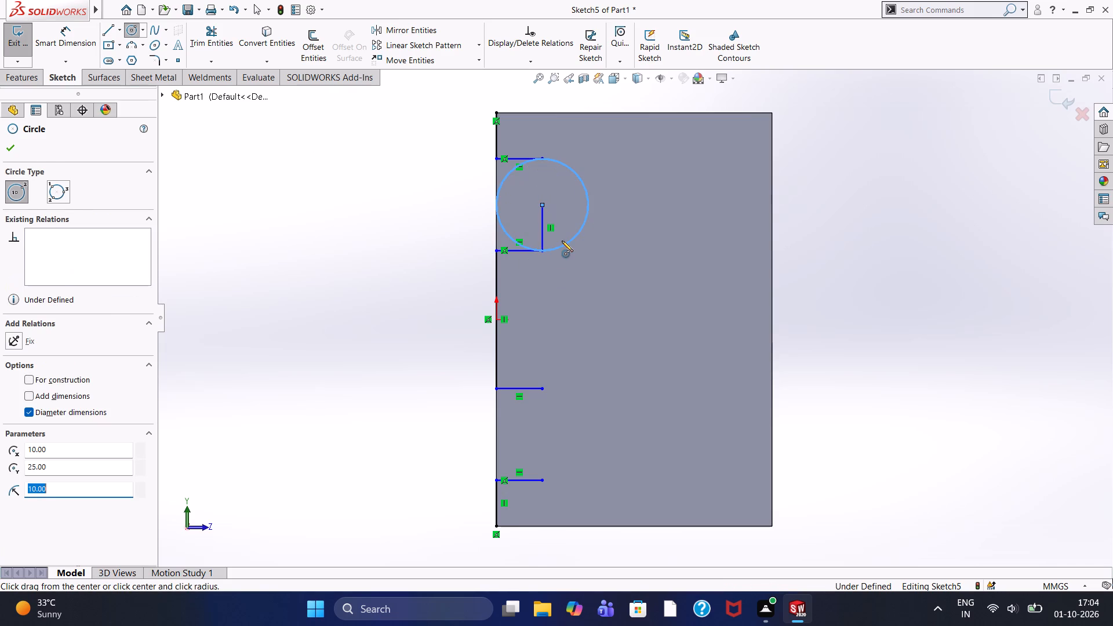
{"action": "key", "text": "Escape"}
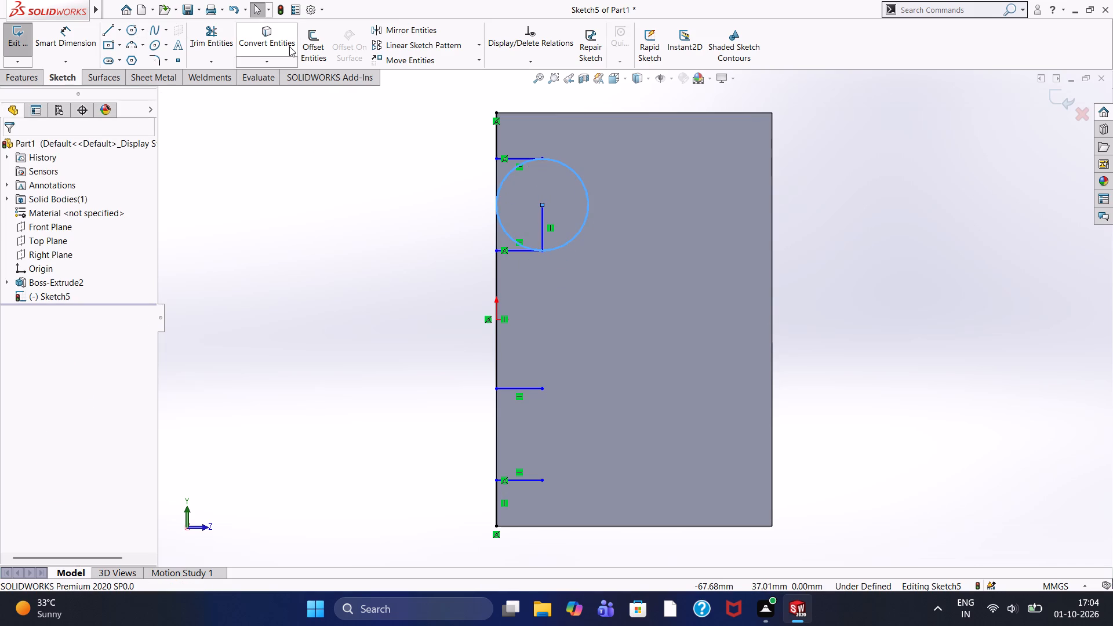
Trim the circle's half nearest the face edge and the vertical helper line, leaving a rounded end on the upper notch.
{"action": "left_click", "coordinate": [221, 34]}
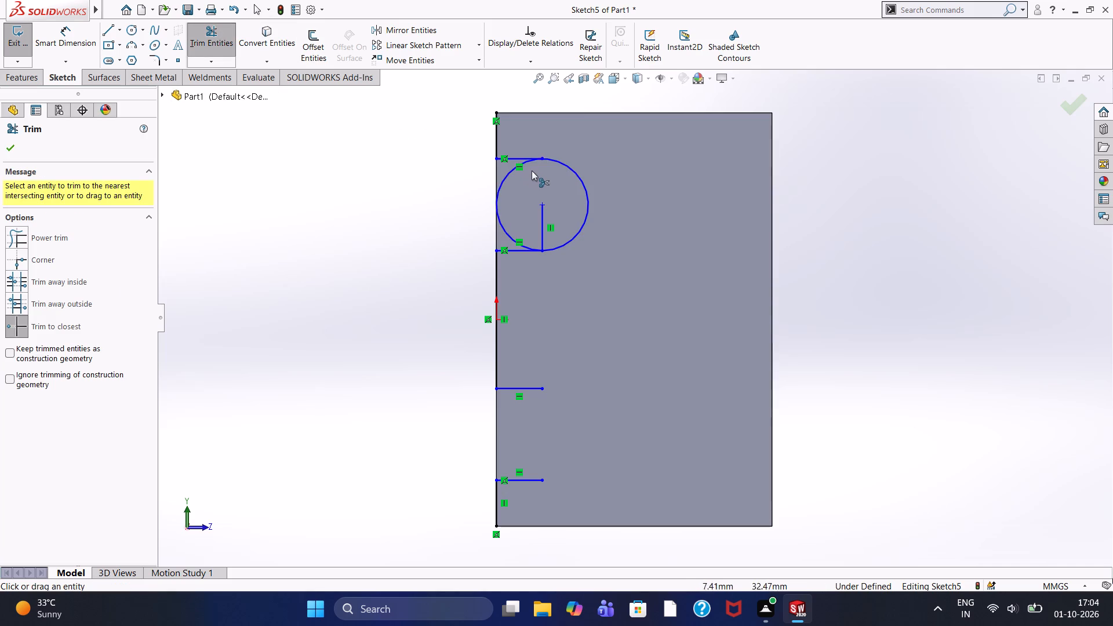
{"action": "left_click", "coordinate": [508, 174]}
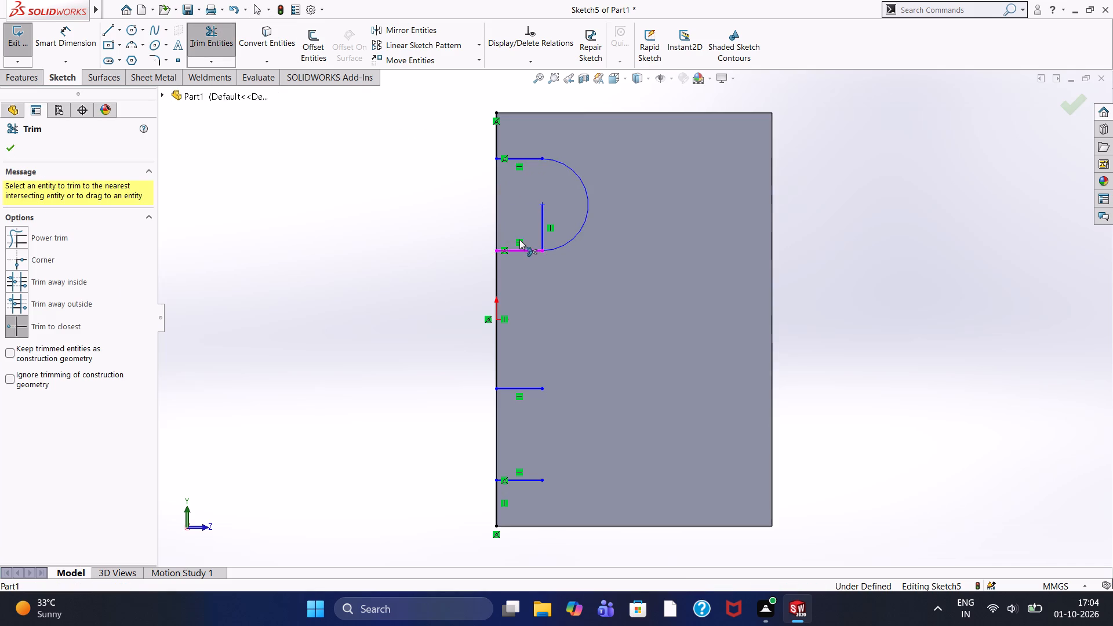
{"action": "scroll", "coordinate": [519, 239], "scroll_direction": "down", "scroll_amount": 1}
{"action": "left_click", "coordinate": [554, 231]}
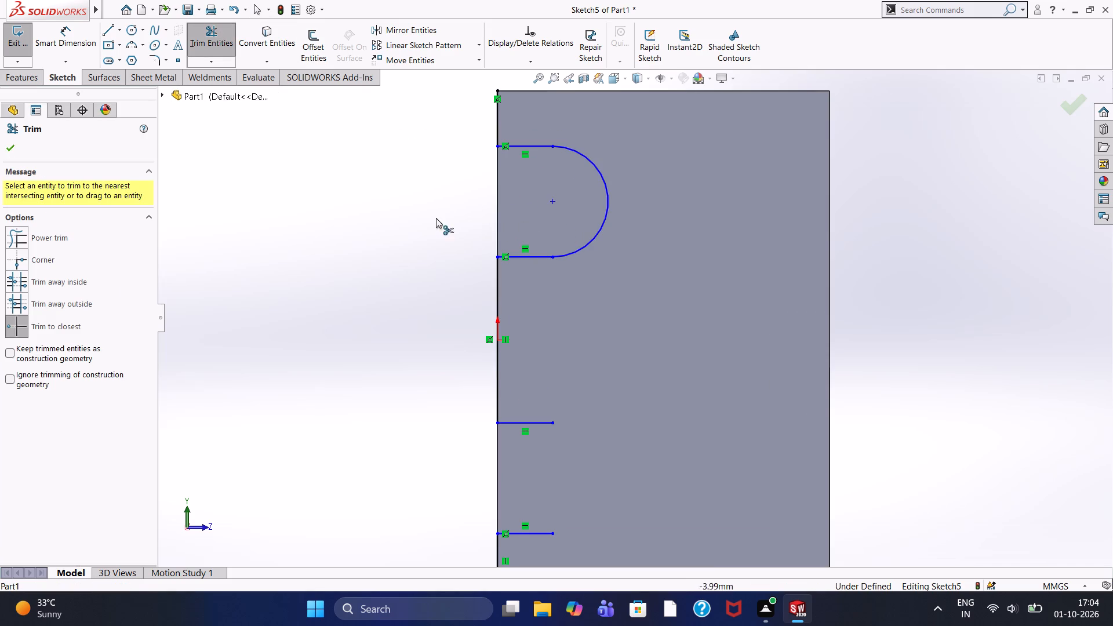
{"action": "left_click", "coordinate": [16, 150]}
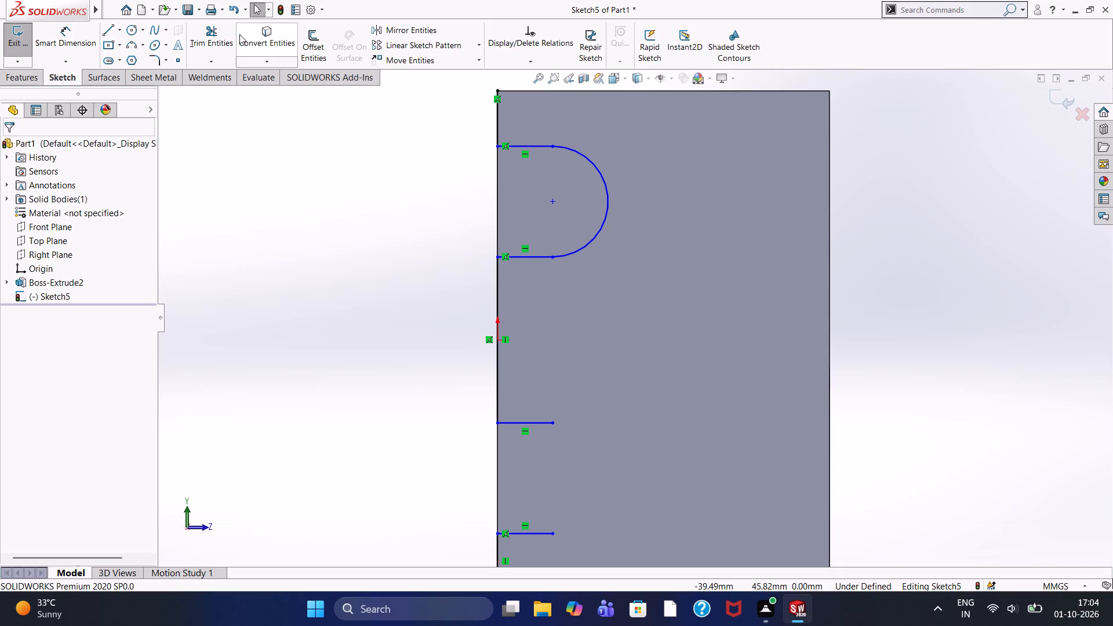
Draw a horizontal centerline about 29 mm long from the origin across the upright's outer face.
{"action": "left_click", "coordinate": [412, 31]}
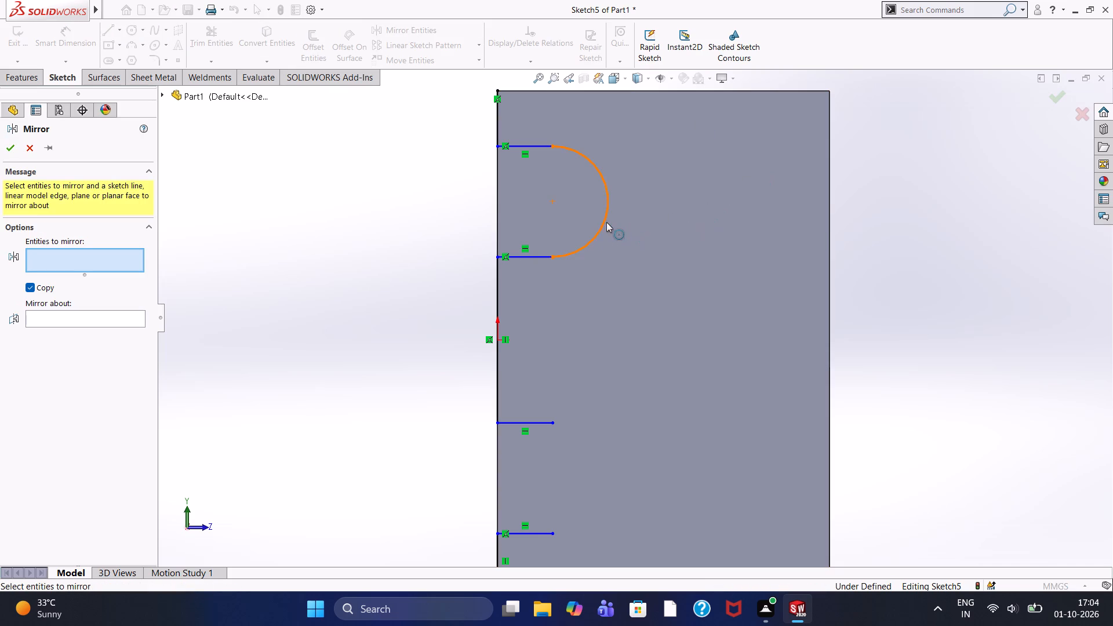
{"action": "left_click", "coordinate": [37, 148]}
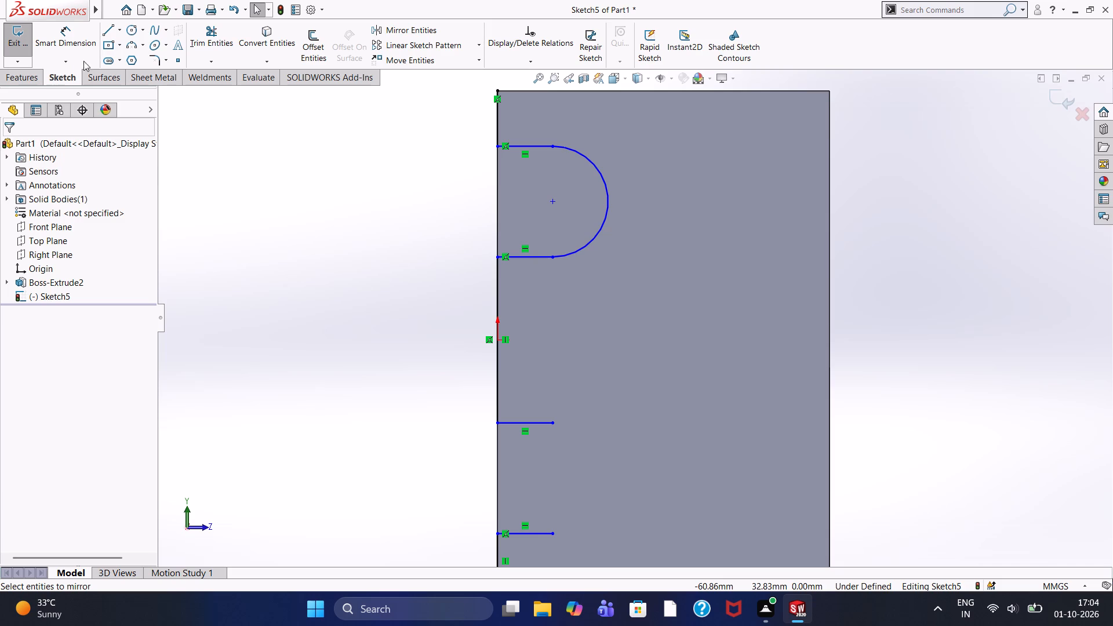
{"action": "left_click", "coordinate": [121, 32]}
{"action": "left_click", "coordinate": [128, 59]}
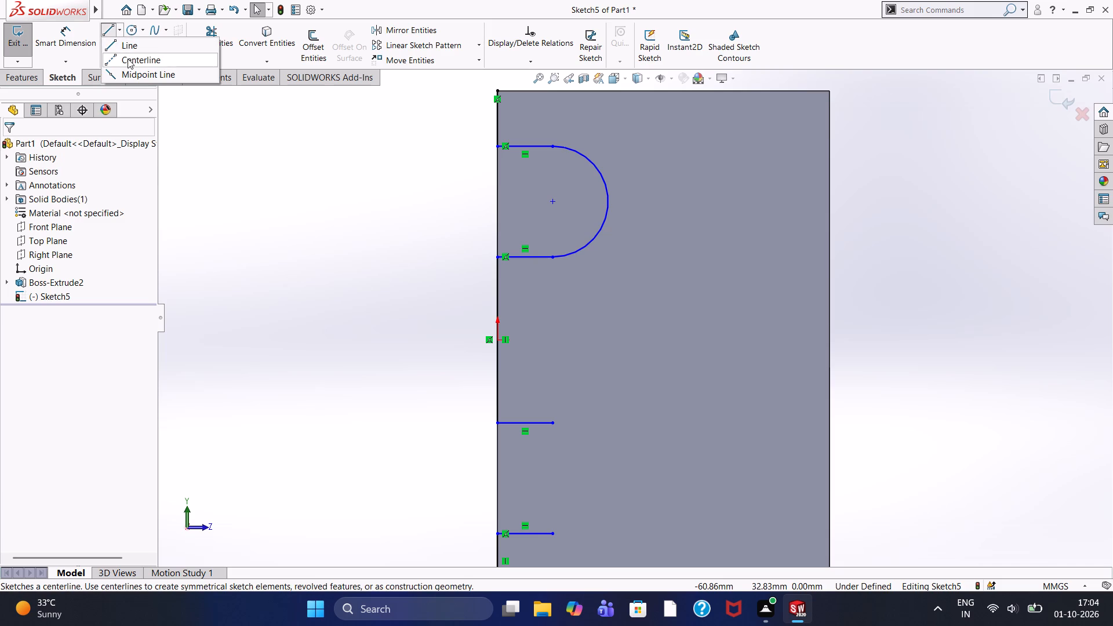
{"action": "left_click", "coordinate": [496, 339]}
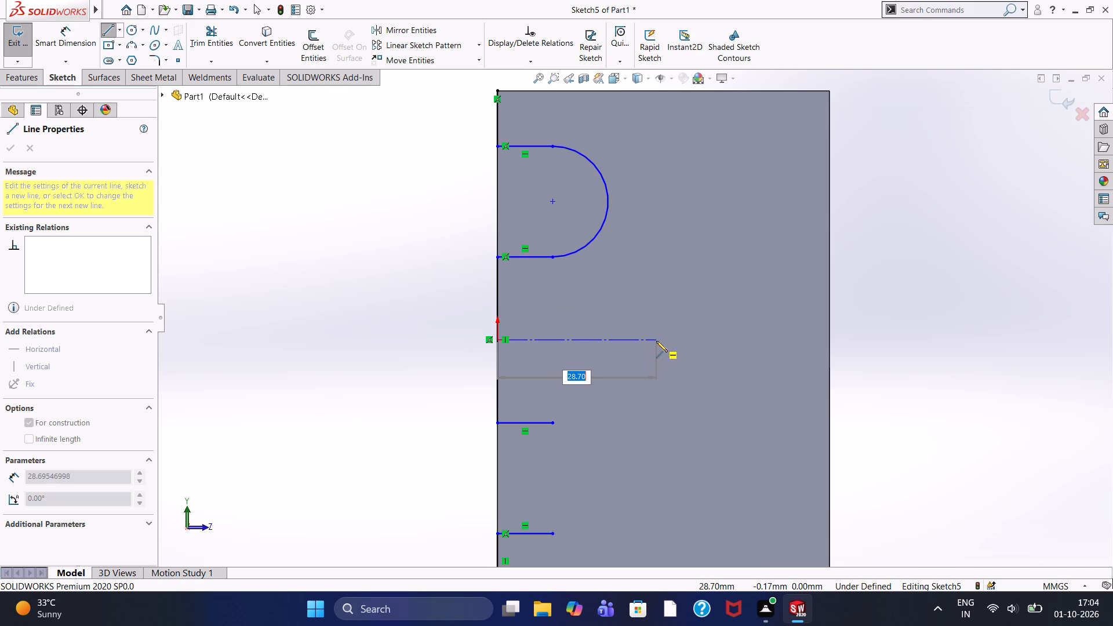
{"action": "left_click", "coordinate": [656, 341]}
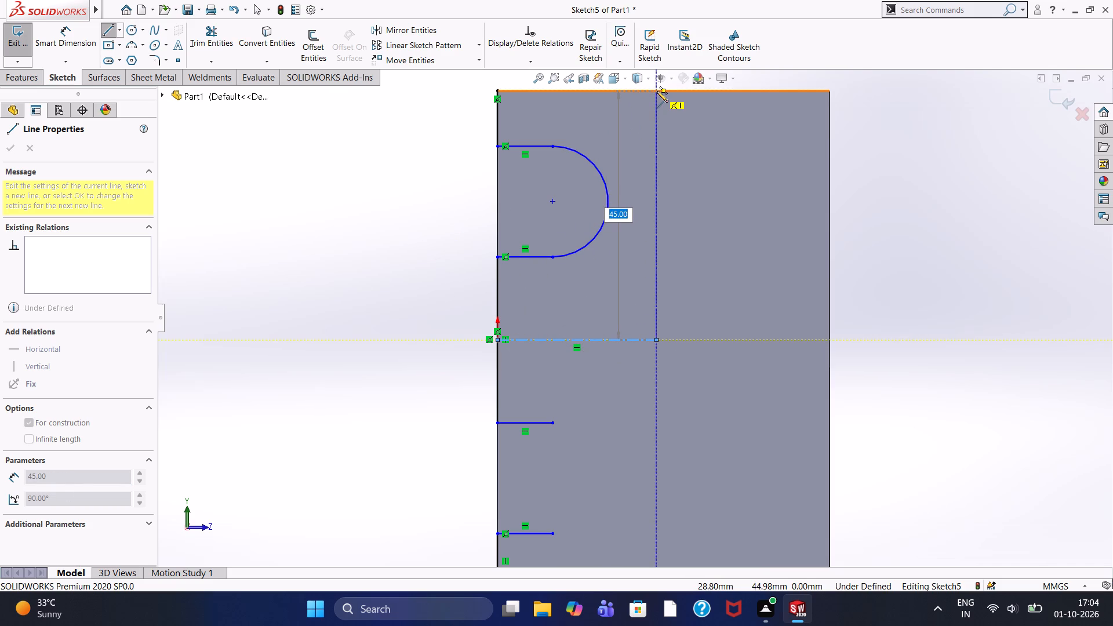
{"action": "right_click", "coordinate": [379, 164]}
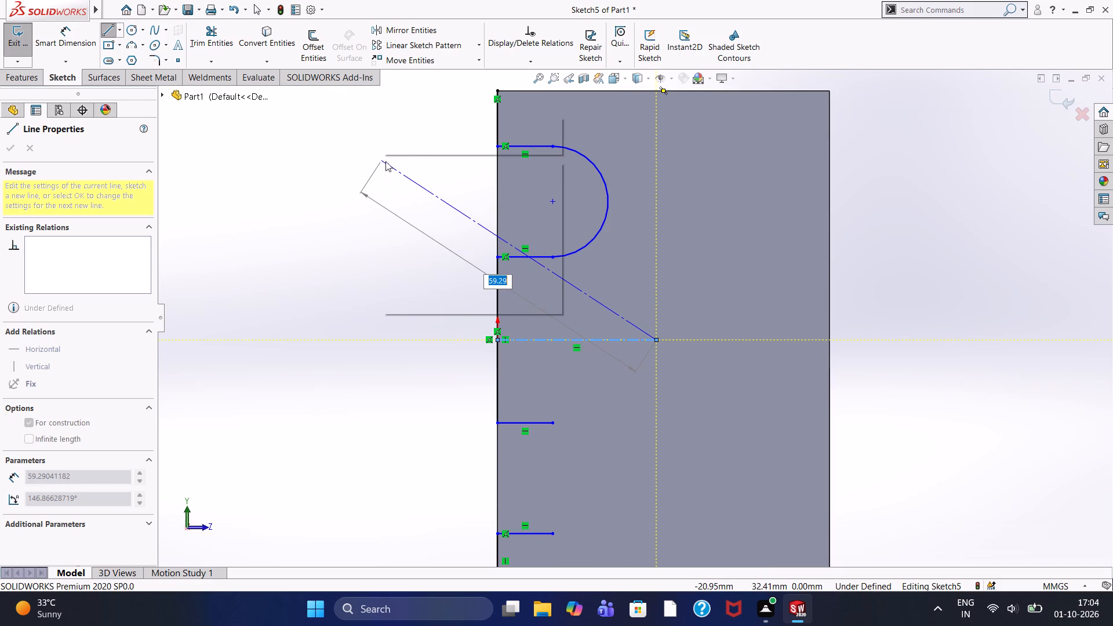
{"action": "left_click", "coordinate": [401, 168]}
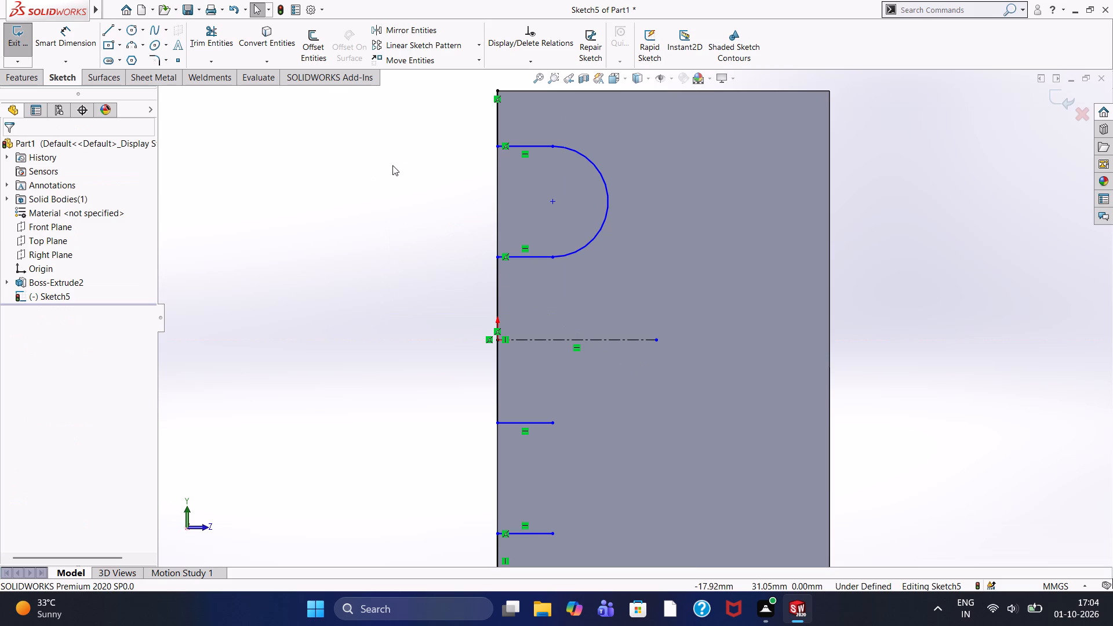
Draw a vertical centerline from the midpoint of the face's top edge down to its bottom edge.
{"action": "left_click", "coordinate": [119, 29]}
{"action": "left_click", "coordinate": [137, 55]}
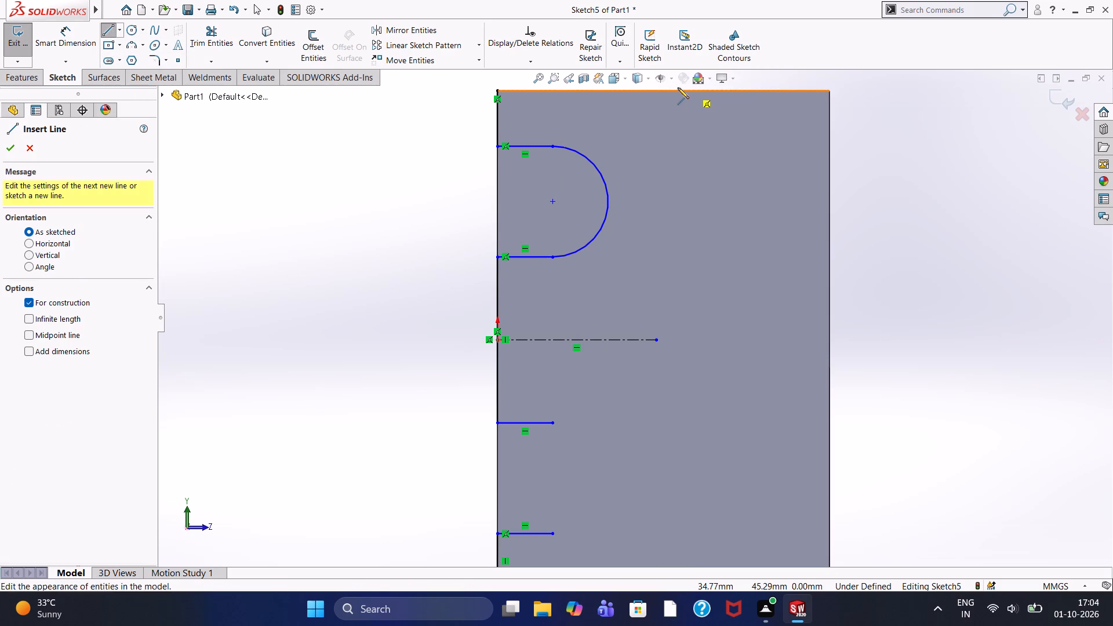
{"action": "left_click", "coordinate": [663, 92]}
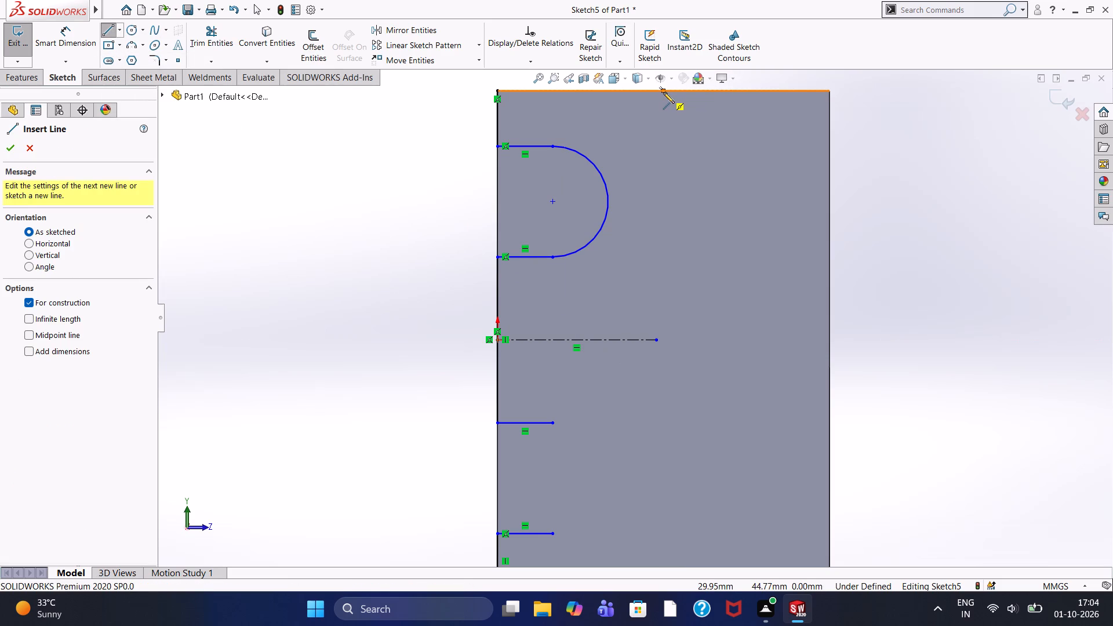
{"action": "scroll", "coordinate": [676, 368], "scroll_direction": "down", "scroll_amount": 3}
{"action": "scroll", "coordinate": [679, 367], "scroll_direction": "up", "scroll_amount": 5}
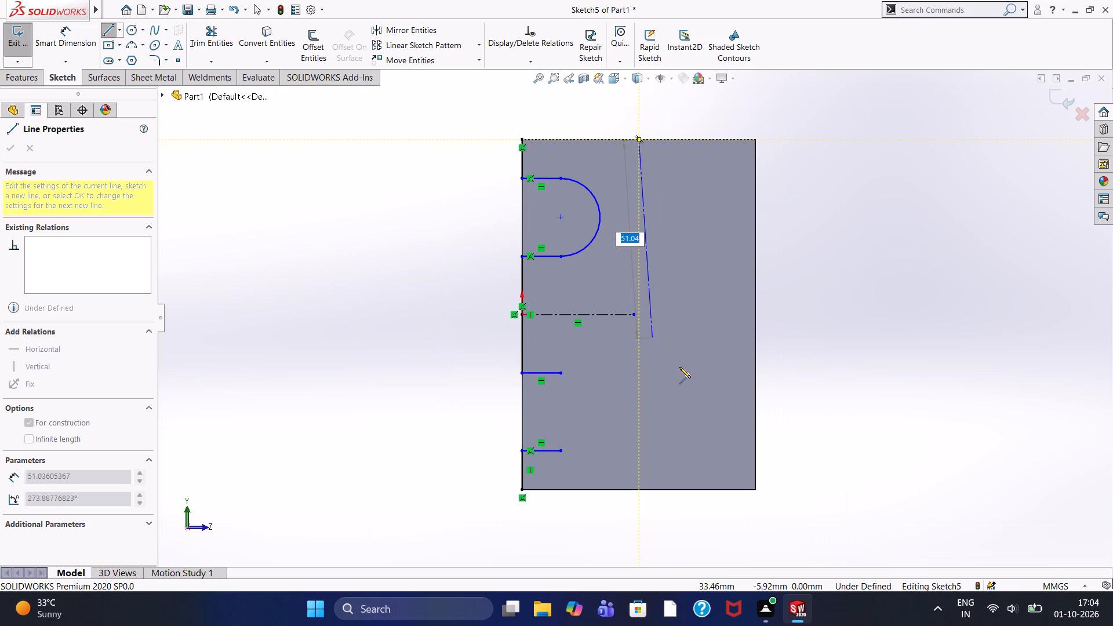
{"action": "left_click", "coordinate": [642, 489]}
{"action": "right_click", "coordinate": [457, 323]}
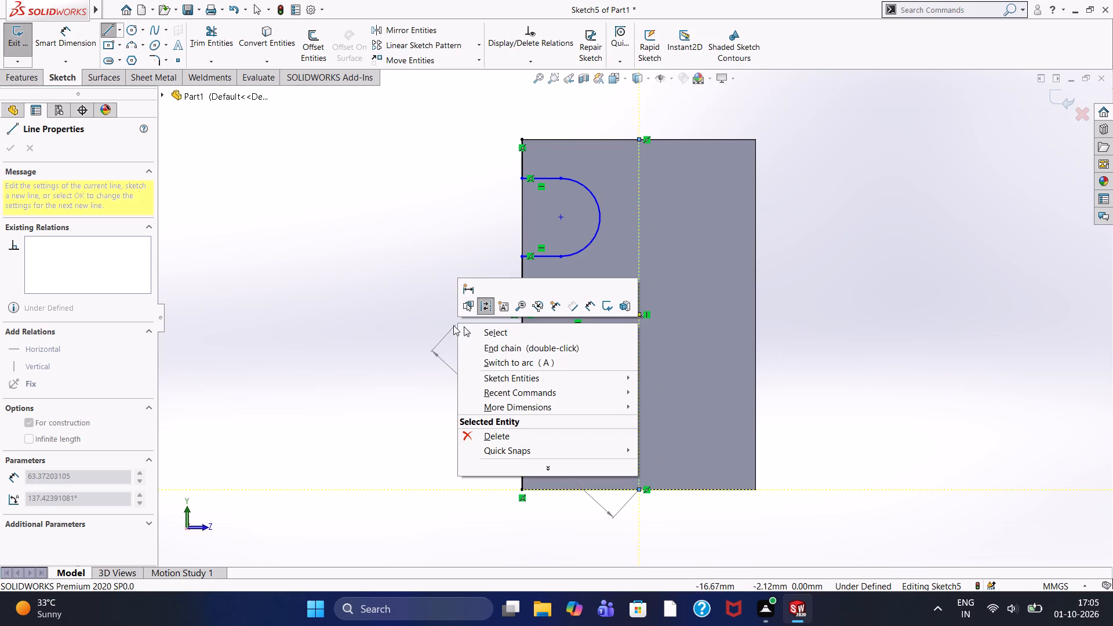
{"action": "left_click", "coordinate": [511, 336]}
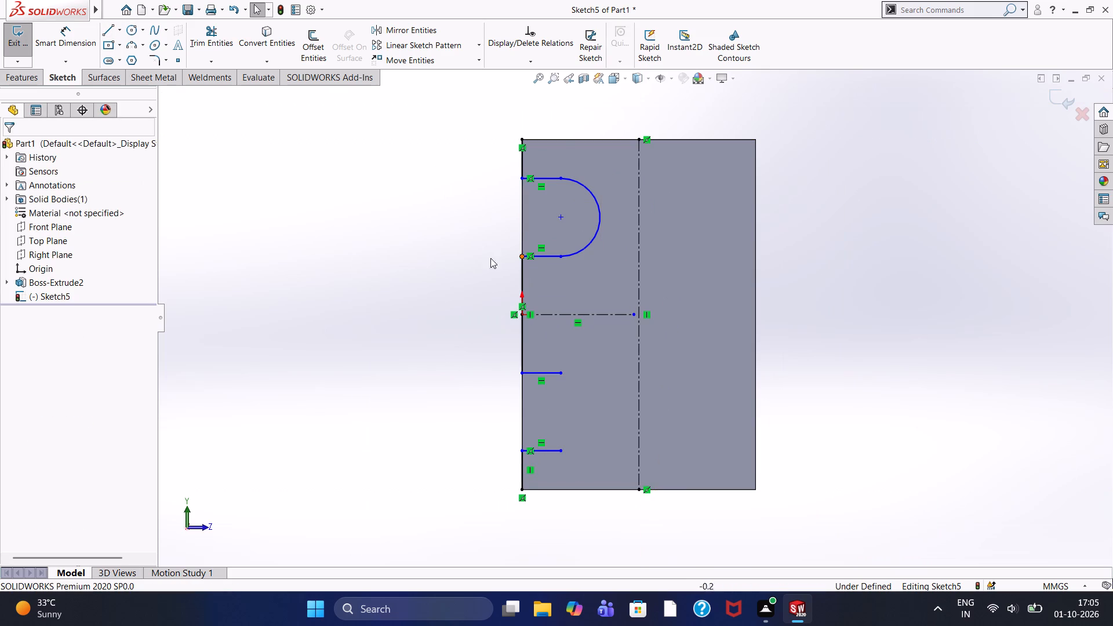
Mirror the upper notch's rounded-end arc about the horizontal centerline onto the lower notch.
{"action": "left_click", "coordinate": [377, 31]}
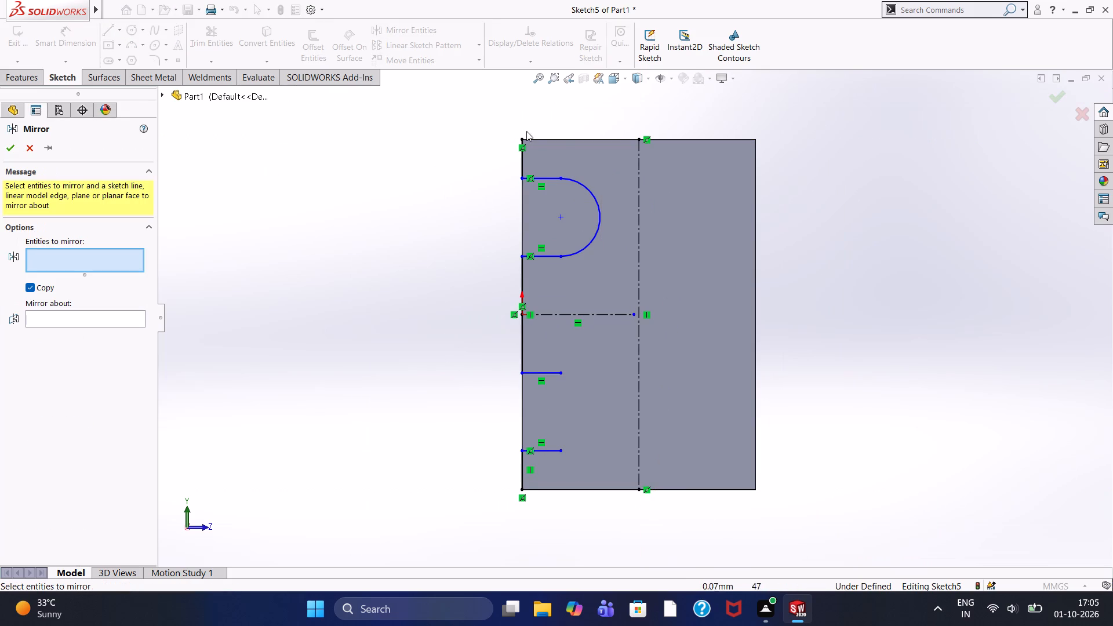
{"action": "left_click", "coordinate": [599, 228]}
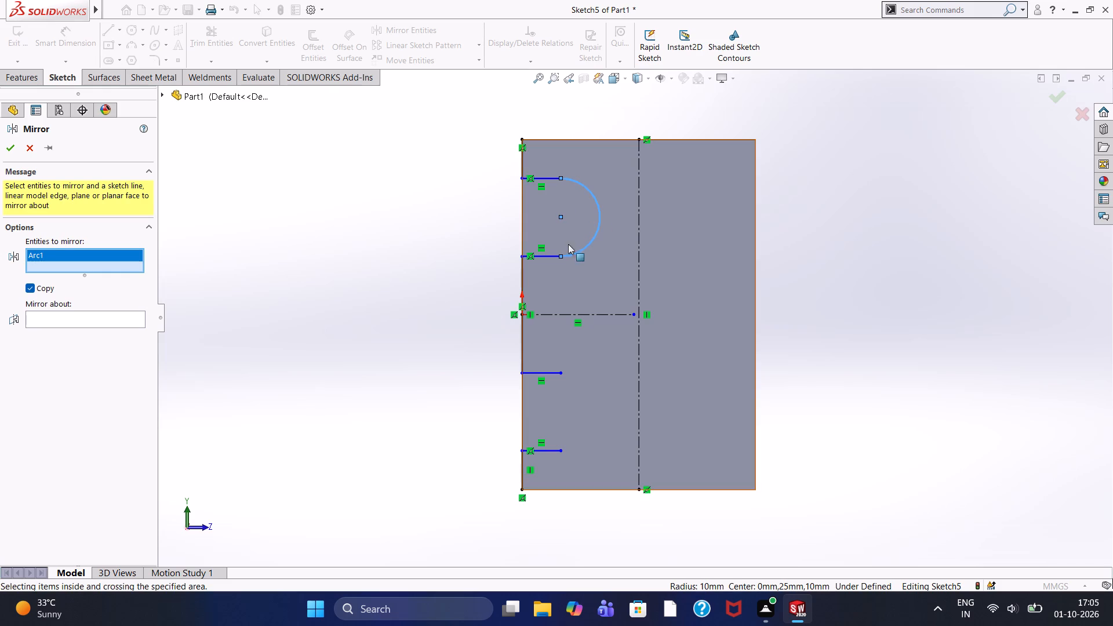
{"action": "left_click", "coordinate": [66, 323]}
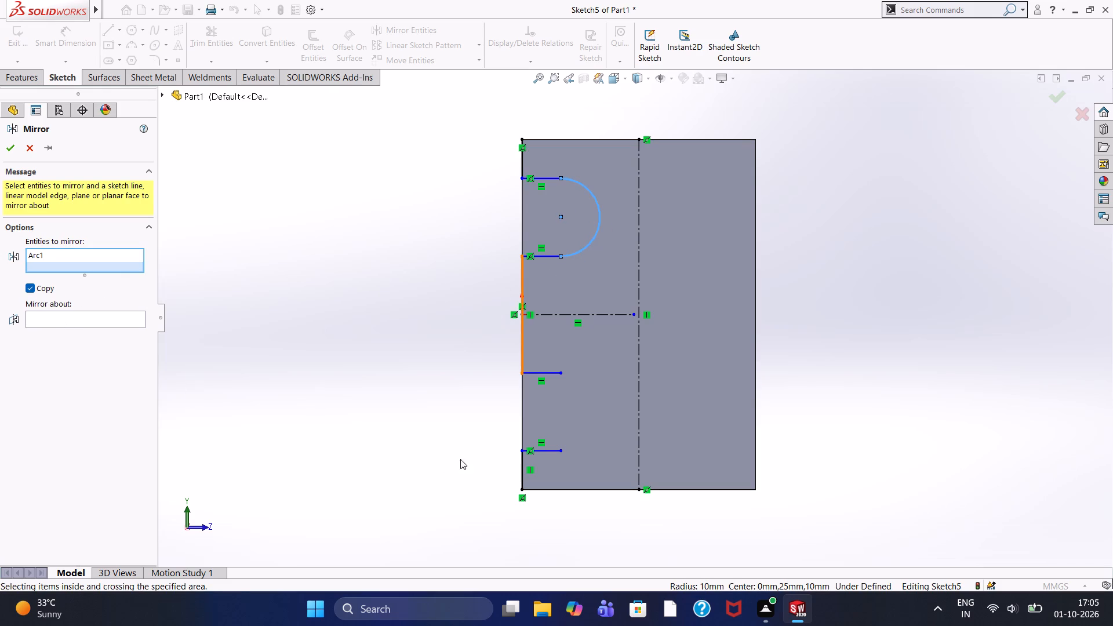
{"action": "left_click", "coordinate": [568, 316]}
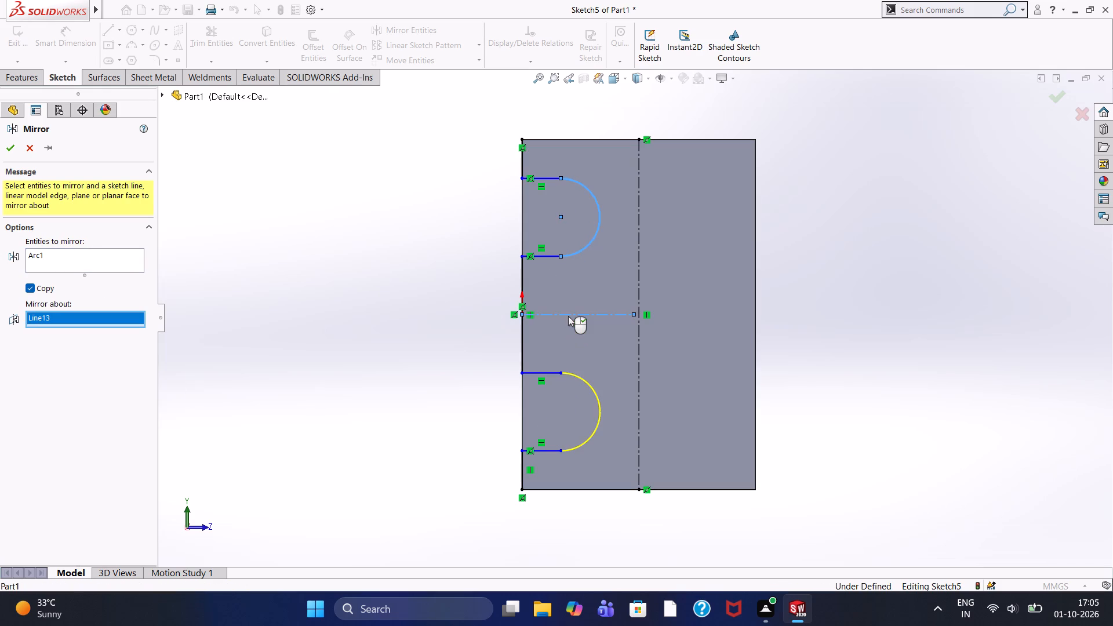
{"action": "left_click", "coordinate": [16, 151]}
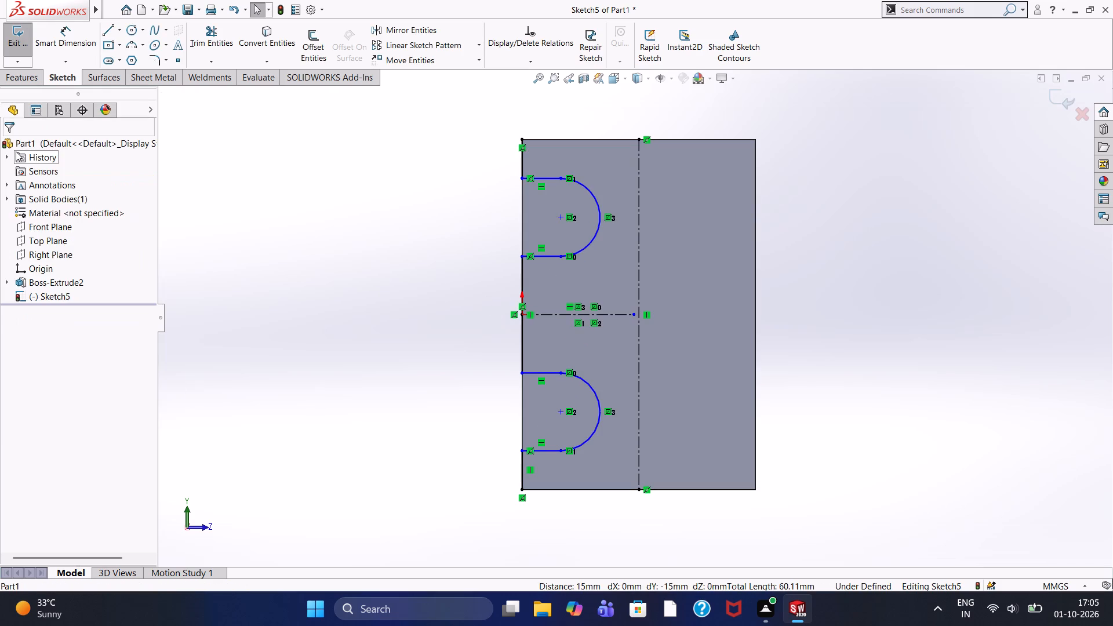
{"action": "left_click", "coordinate": [401, 230]}
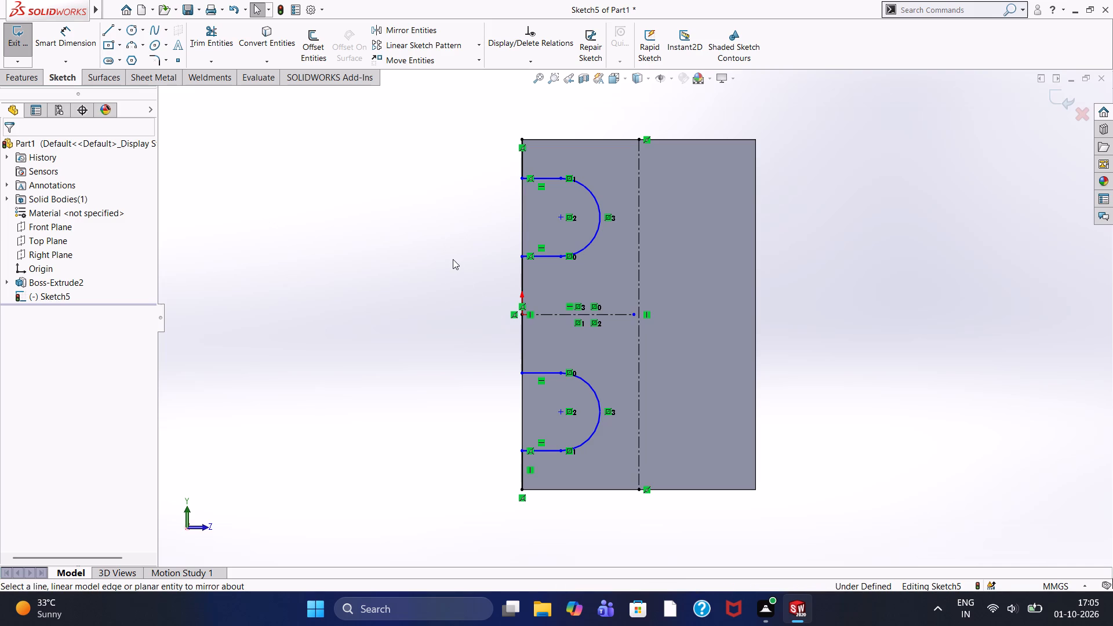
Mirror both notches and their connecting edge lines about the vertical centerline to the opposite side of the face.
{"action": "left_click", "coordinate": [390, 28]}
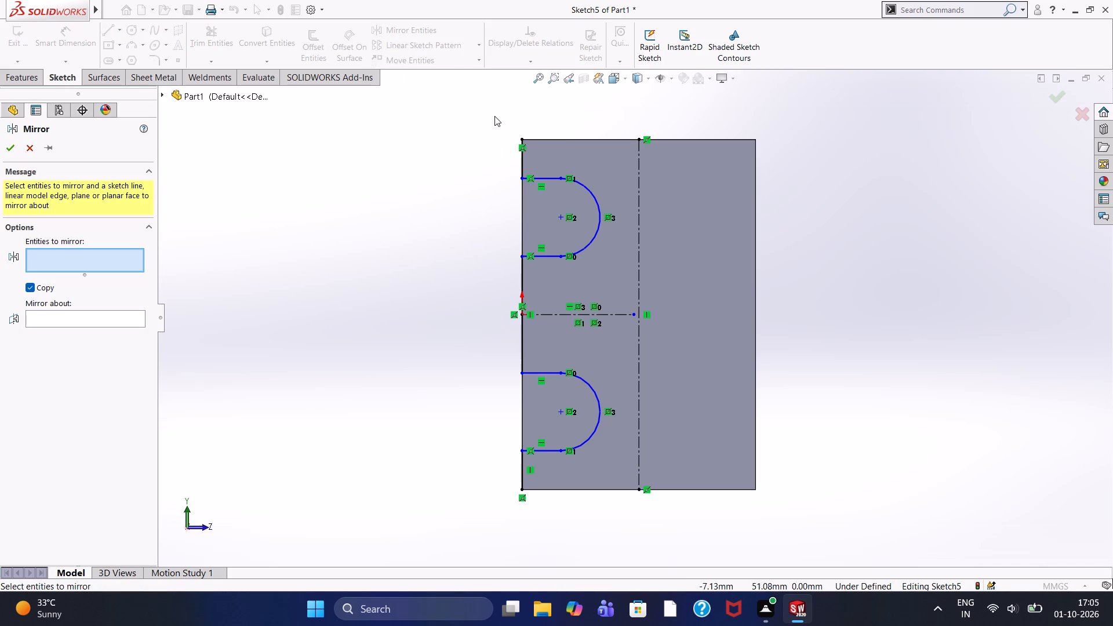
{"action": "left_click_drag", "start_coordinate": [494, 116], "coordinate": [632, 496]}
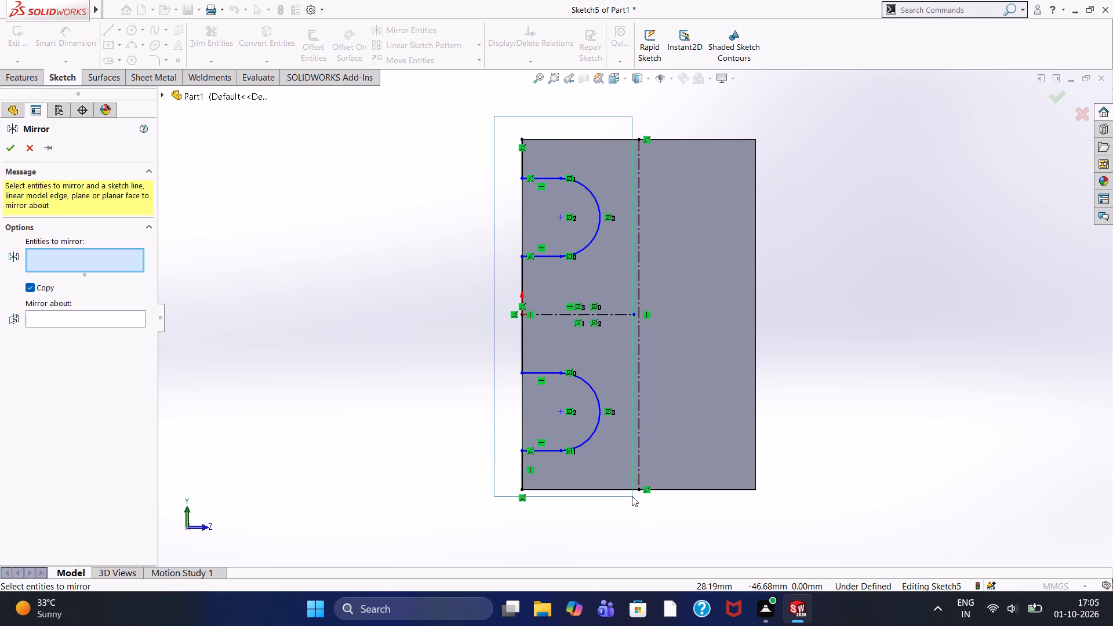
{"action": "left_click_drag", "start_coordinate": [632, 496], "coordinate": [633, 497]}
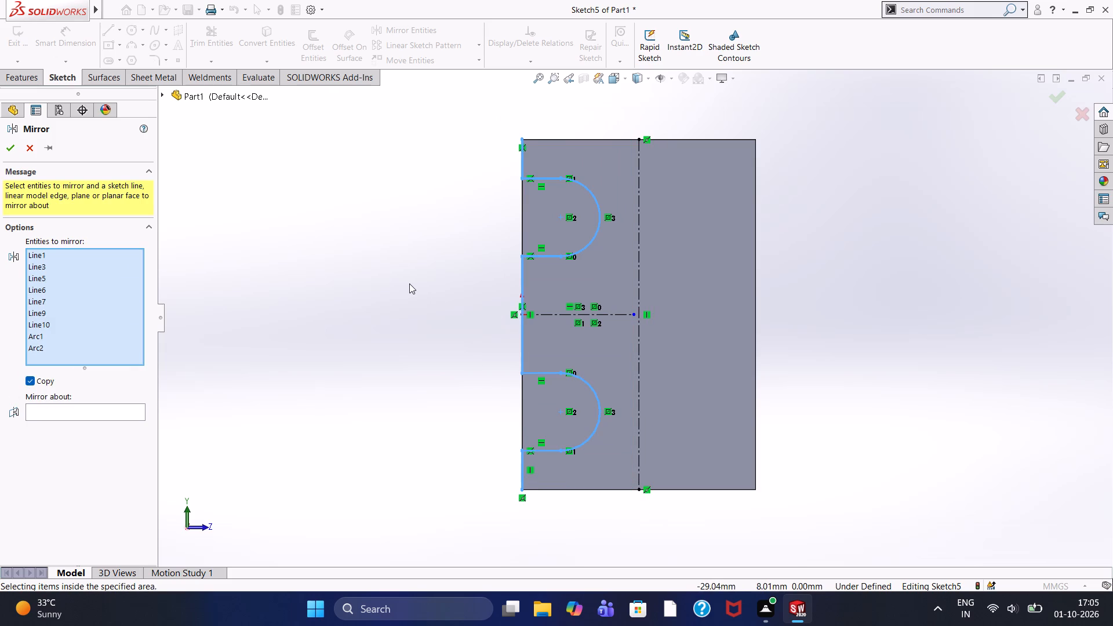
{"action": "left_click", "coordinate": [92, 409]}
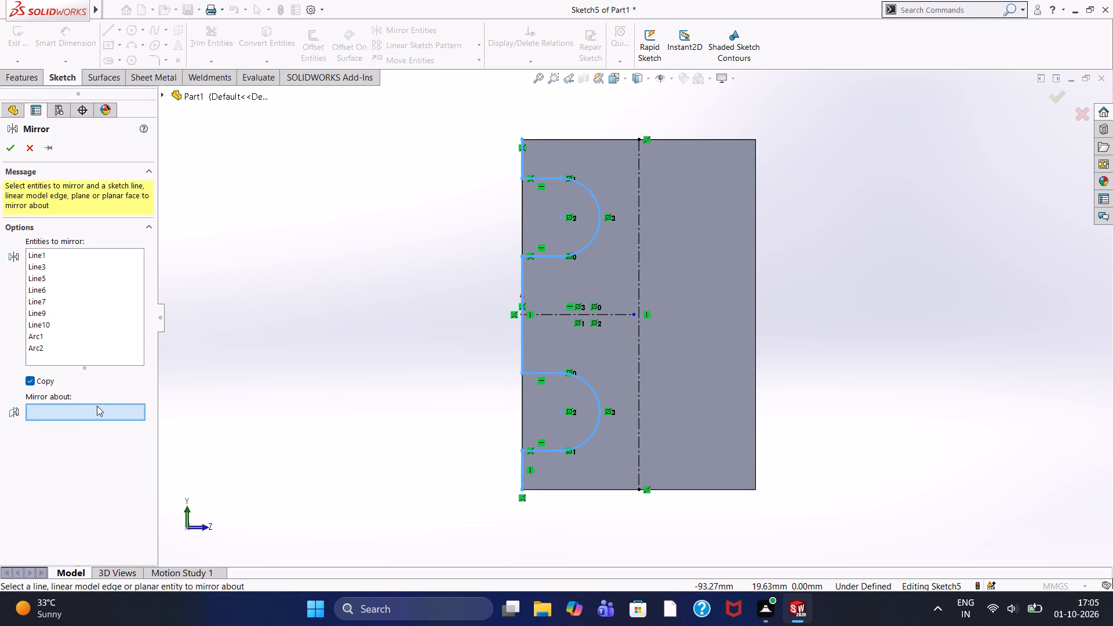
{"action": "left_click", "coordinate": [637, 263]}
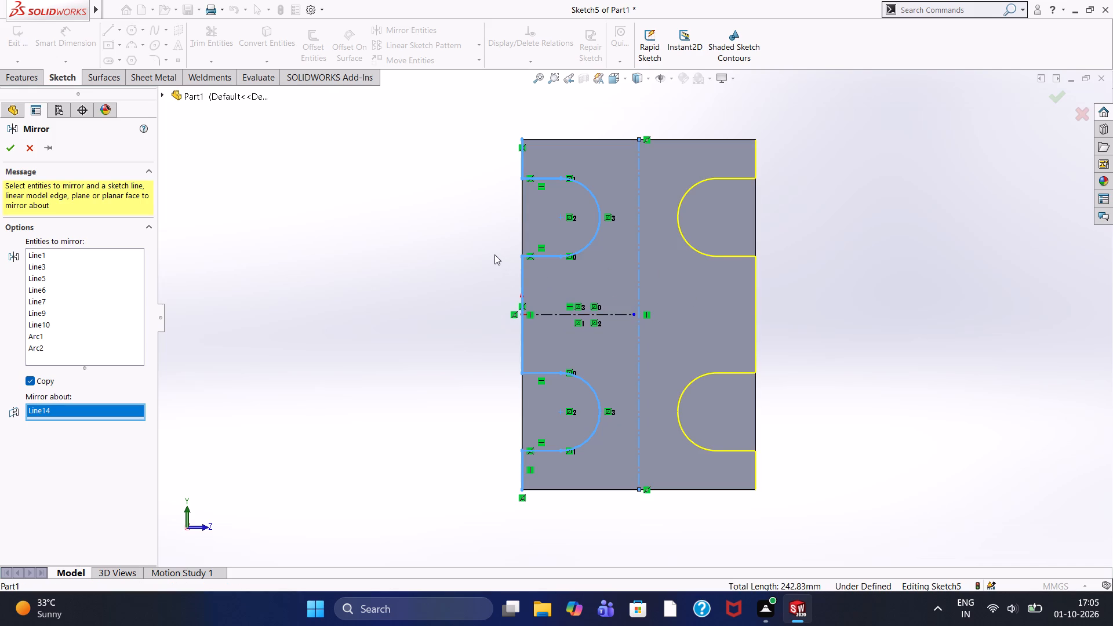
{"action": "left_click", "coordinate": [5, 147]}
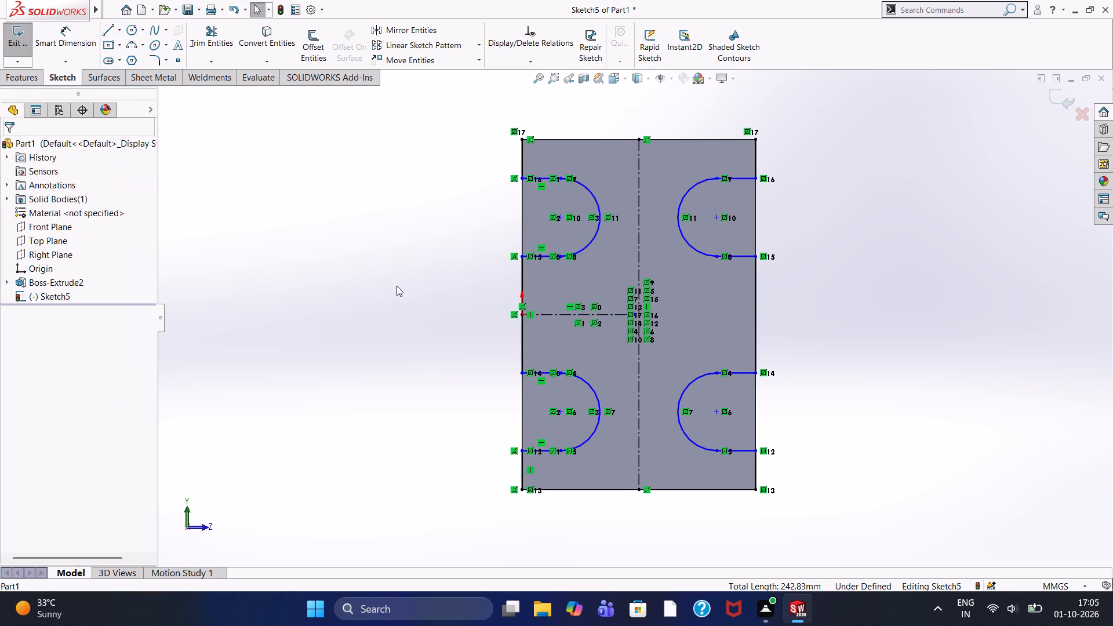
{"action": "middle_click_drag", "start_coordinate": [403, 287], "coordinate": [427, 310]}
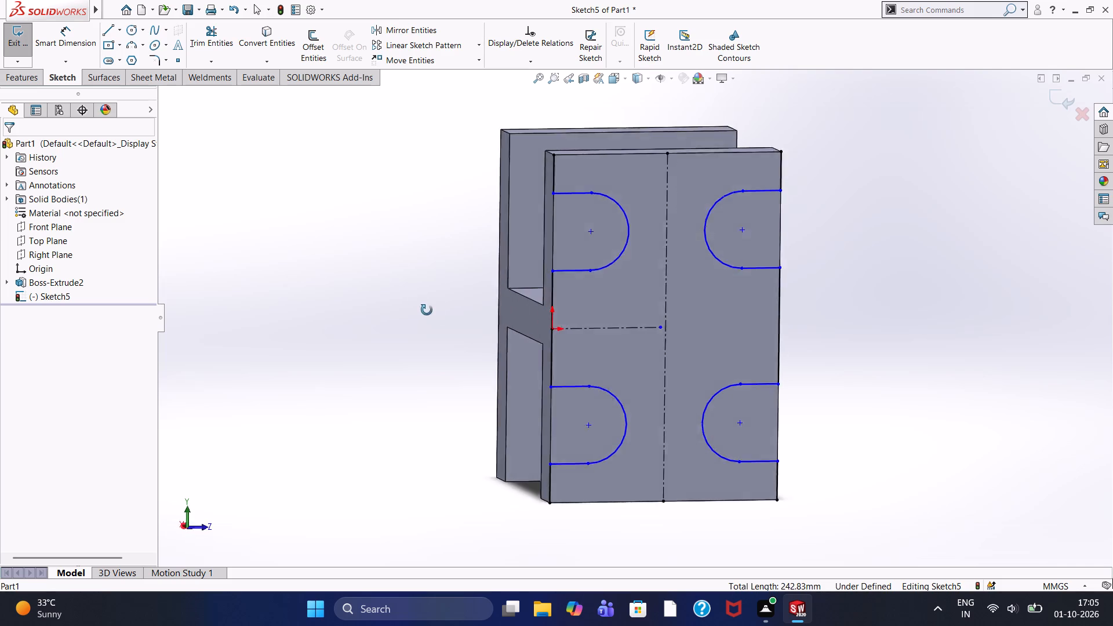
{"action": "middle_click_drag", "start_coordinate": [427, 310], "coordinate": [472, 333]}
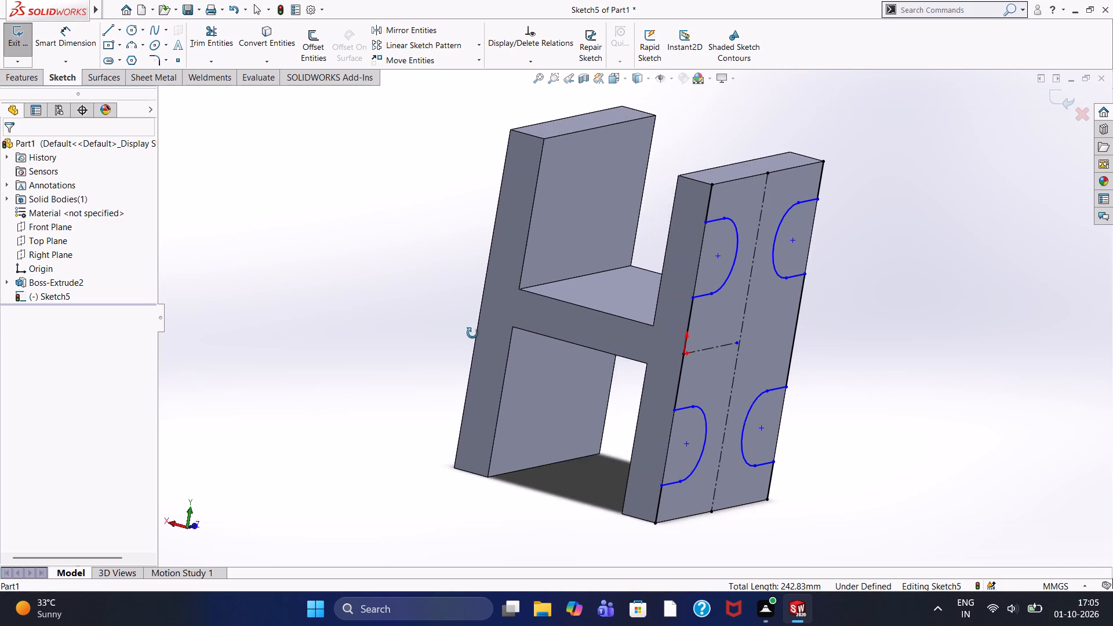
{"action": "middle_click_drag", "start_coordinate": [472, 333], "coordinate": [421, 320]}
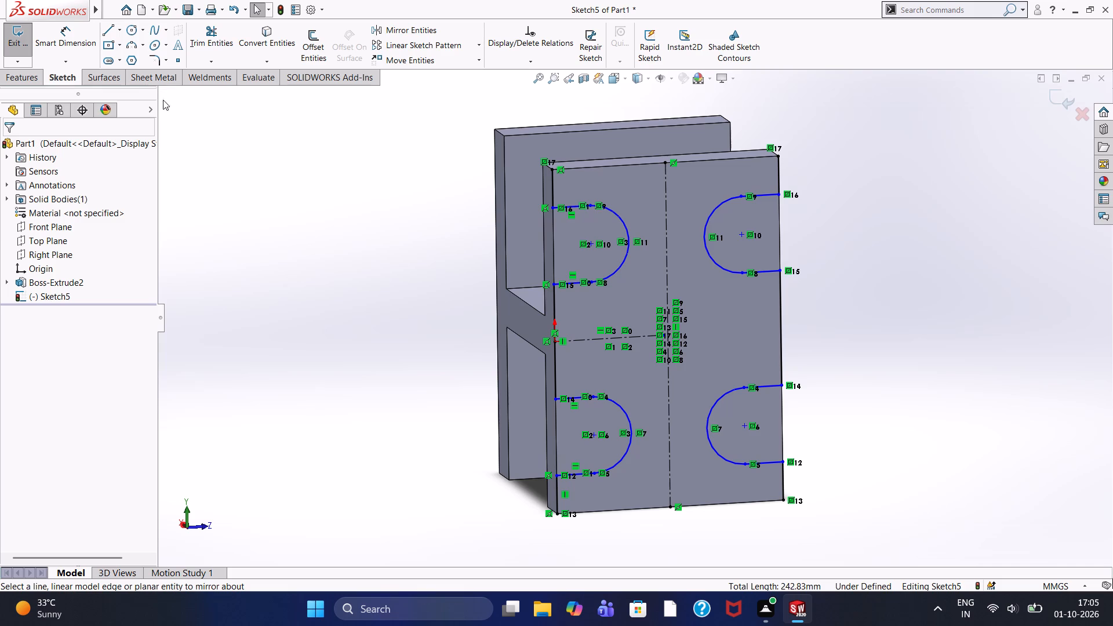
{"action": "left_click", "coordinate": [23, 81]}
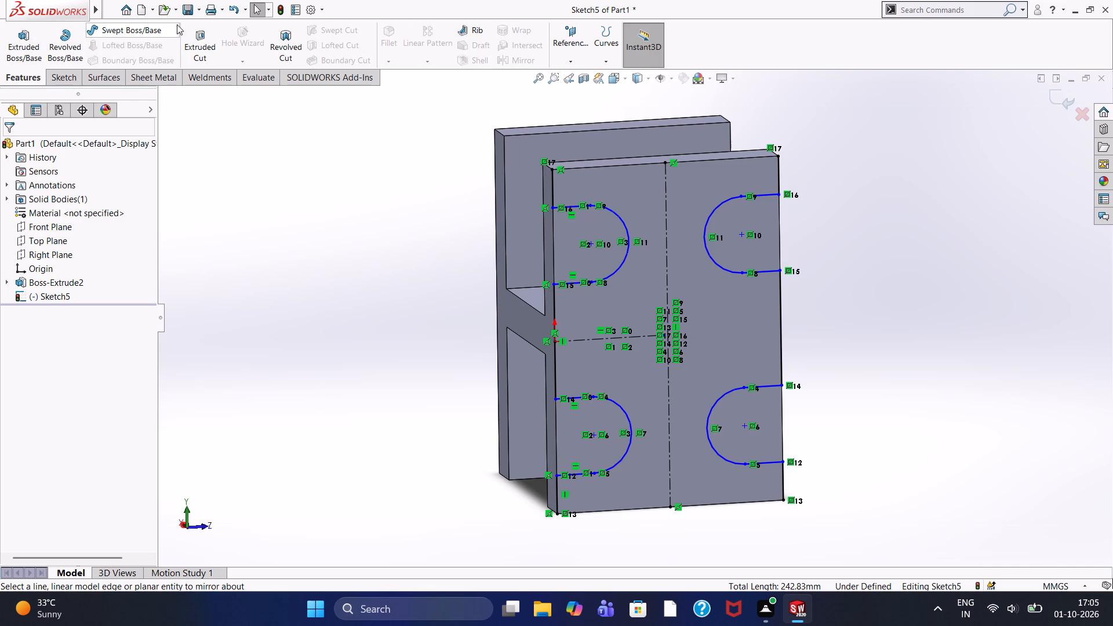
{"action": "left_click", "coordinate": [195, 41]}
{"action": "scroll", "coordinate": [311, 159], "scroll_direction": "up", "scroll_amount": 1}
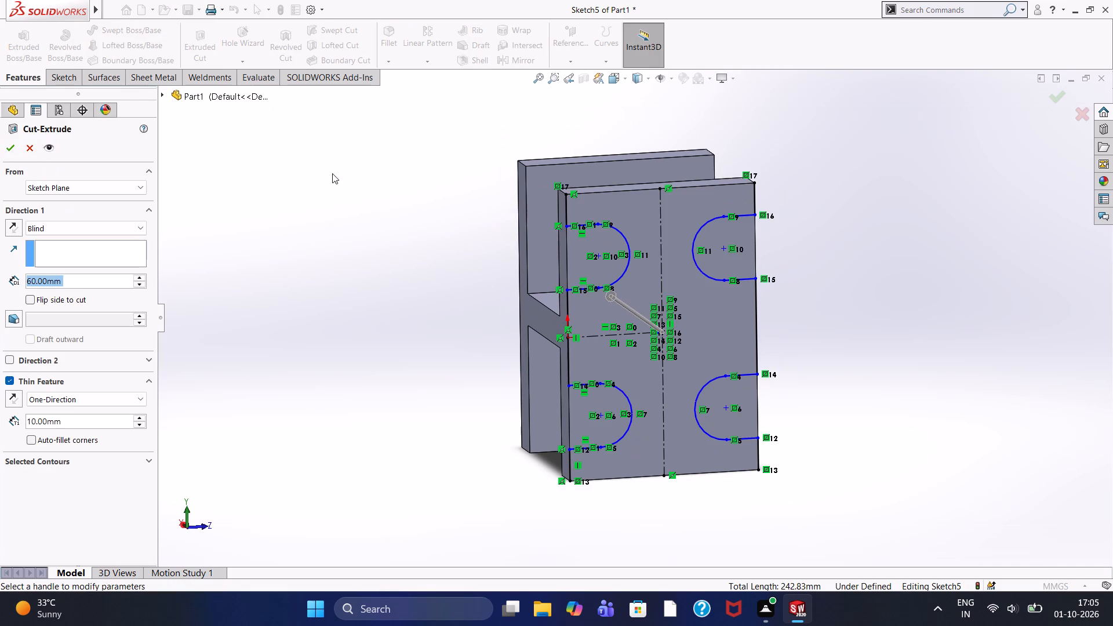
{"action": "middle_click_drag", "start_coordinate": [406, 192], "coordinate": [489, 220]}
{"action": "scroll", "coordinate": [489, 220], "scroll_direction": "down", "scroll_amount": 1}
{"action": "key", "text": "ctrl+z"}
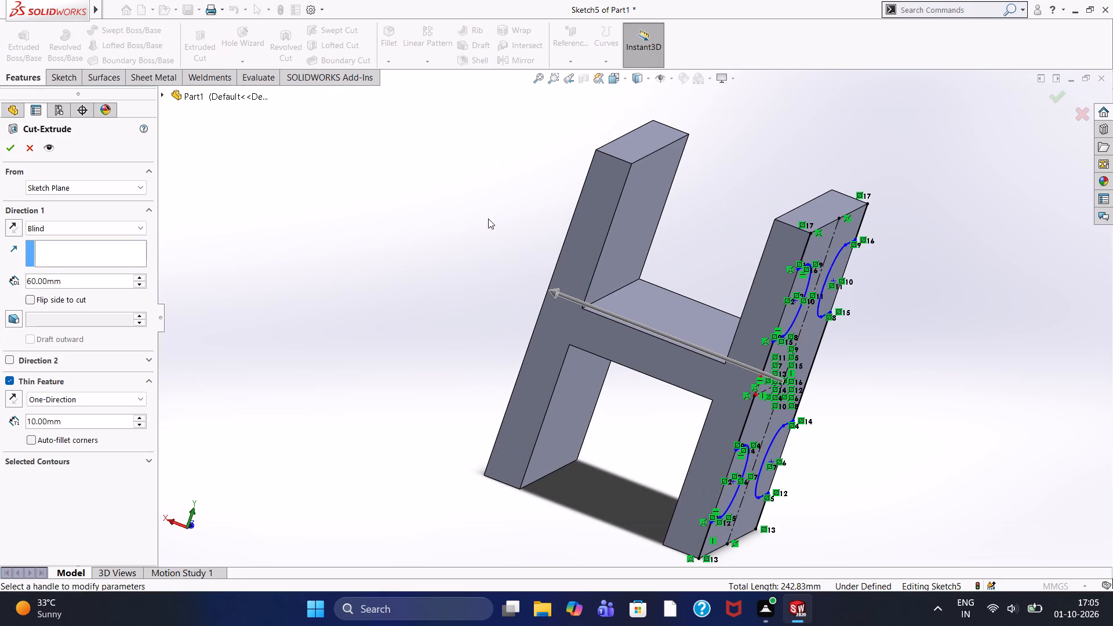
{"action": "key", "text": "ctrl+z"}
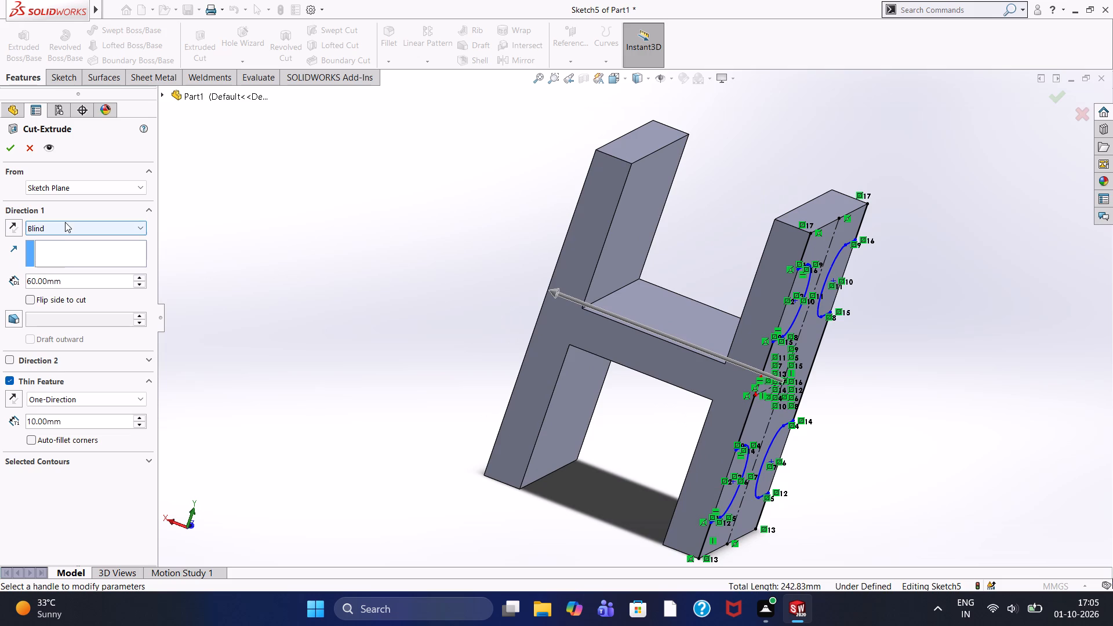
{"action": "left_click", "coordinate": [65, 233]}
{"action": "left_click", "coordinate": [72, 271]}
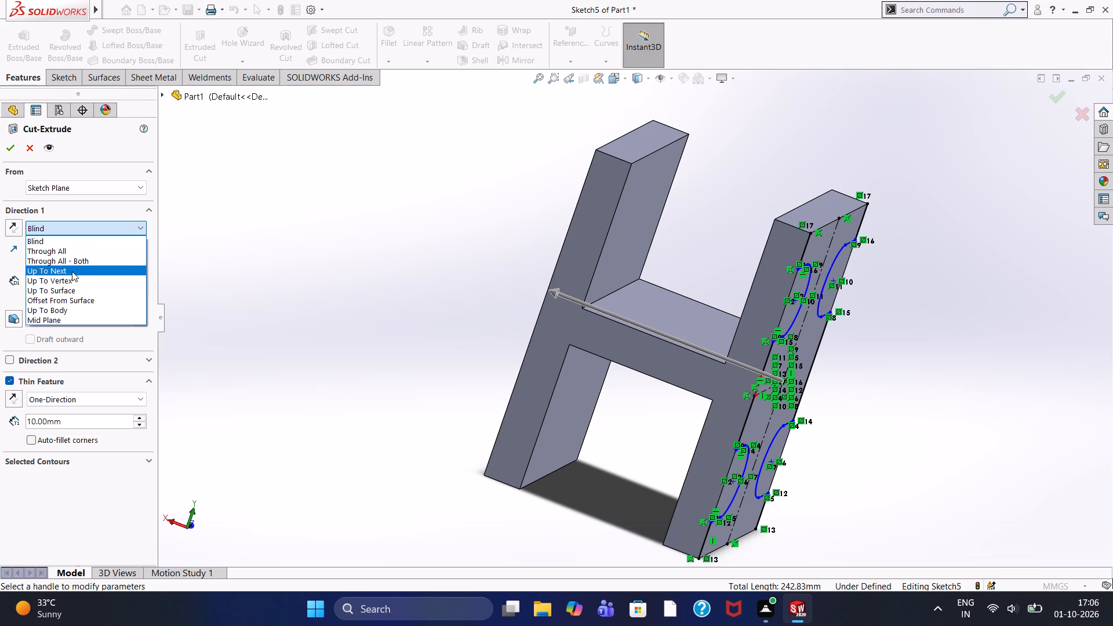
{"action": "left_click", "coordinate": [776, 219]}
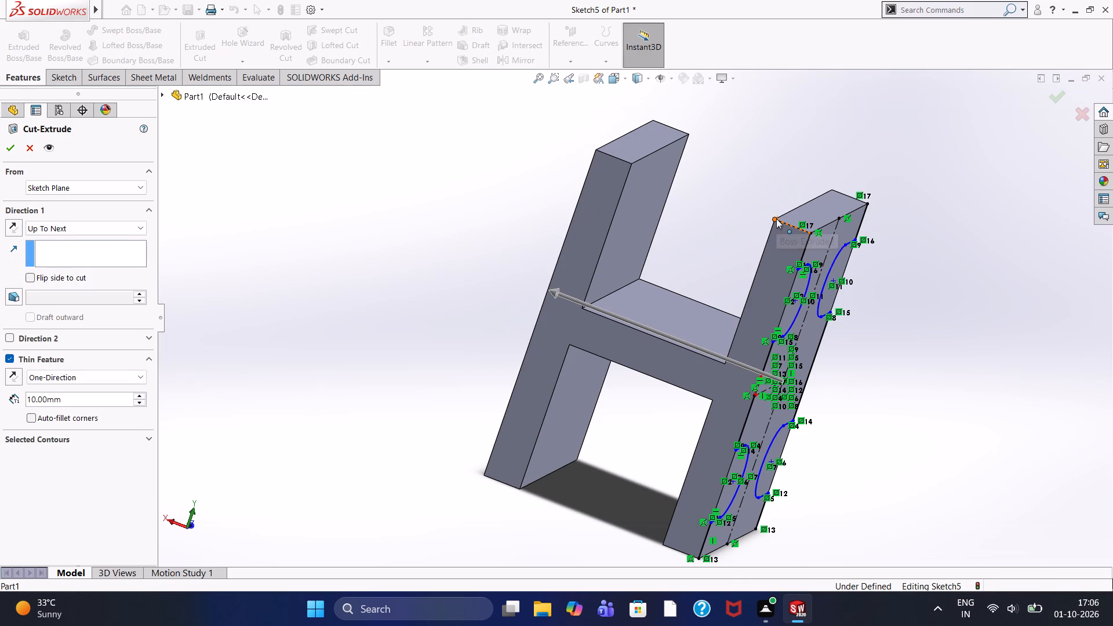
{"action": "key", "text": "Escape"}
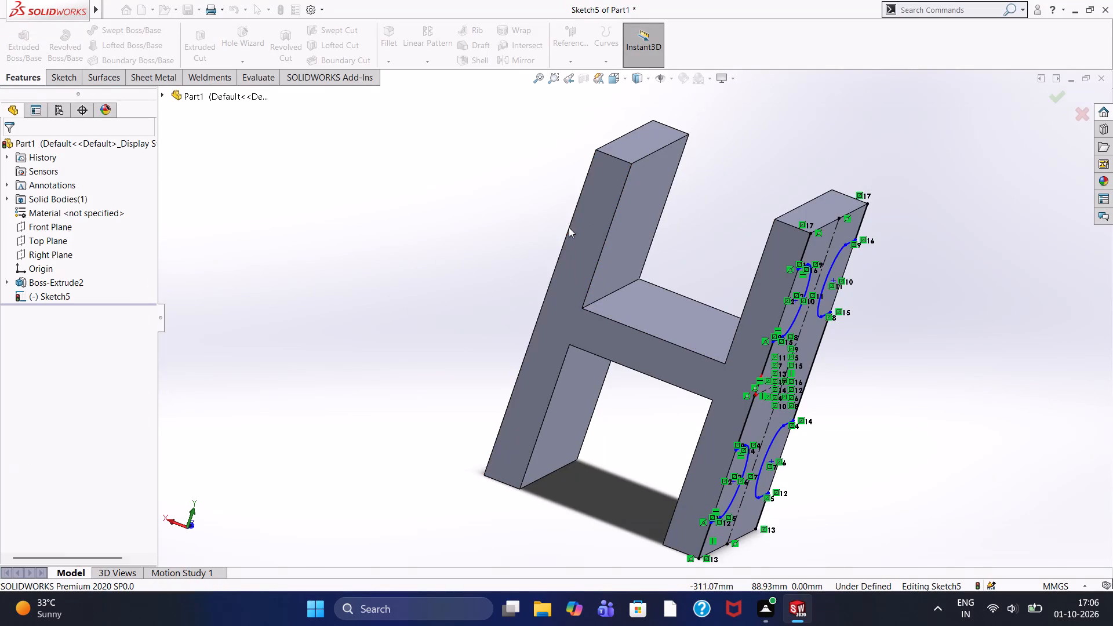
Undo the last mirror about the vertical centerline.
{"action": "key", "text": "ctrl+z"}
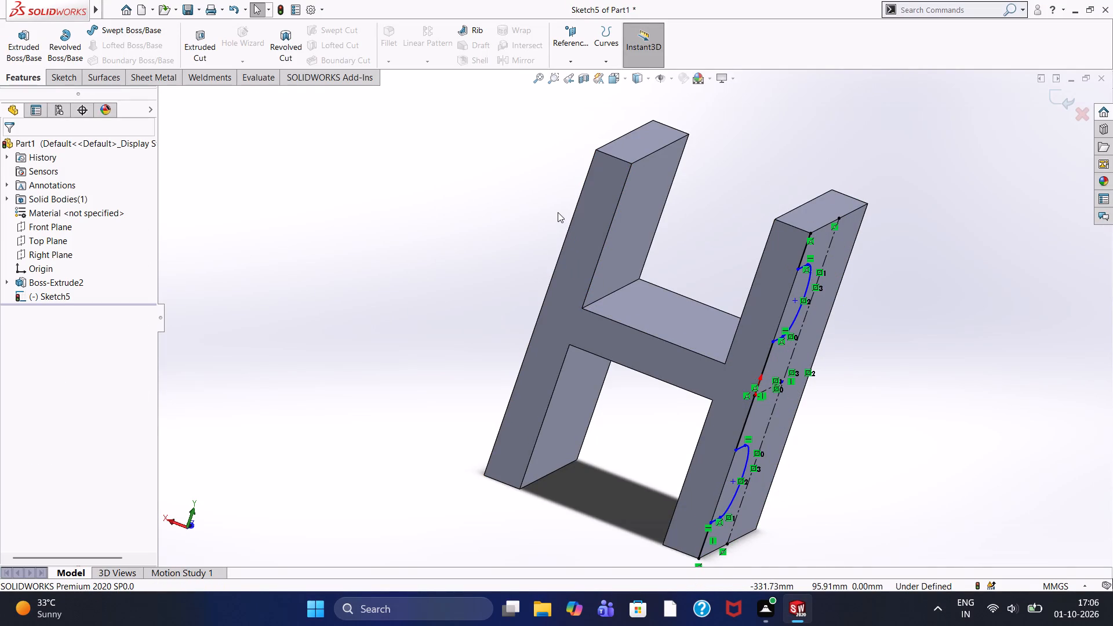
Redo the mirror of both notches and their connecting edge lines about the vertical centerline.
{"action": "key", "text": "ctrl+y"}
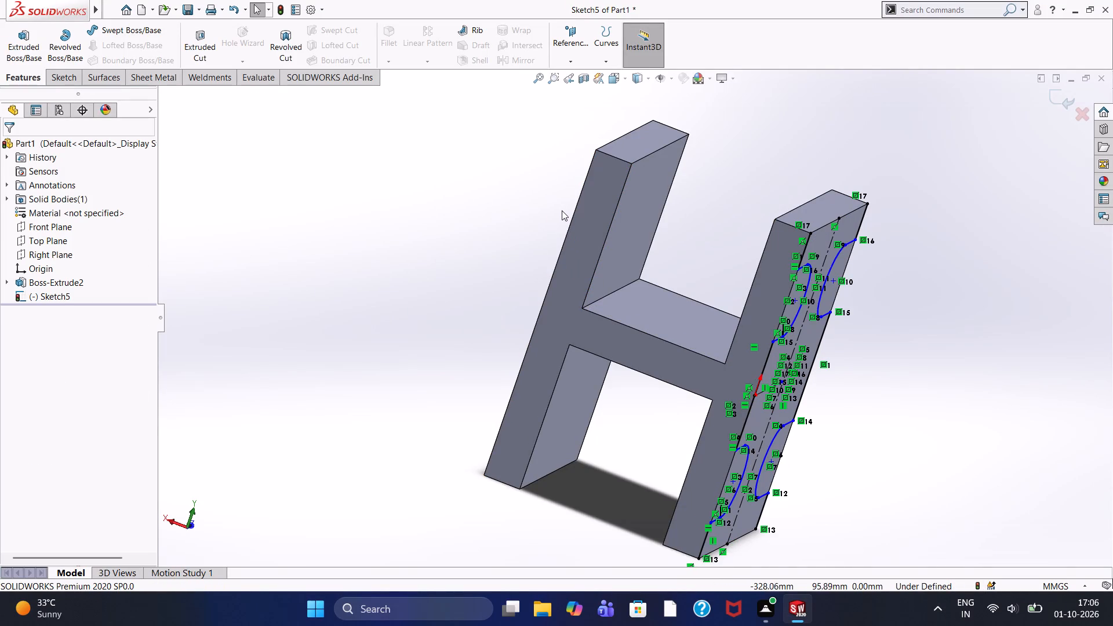
{"action": "key", "text": "ctrl+8"}
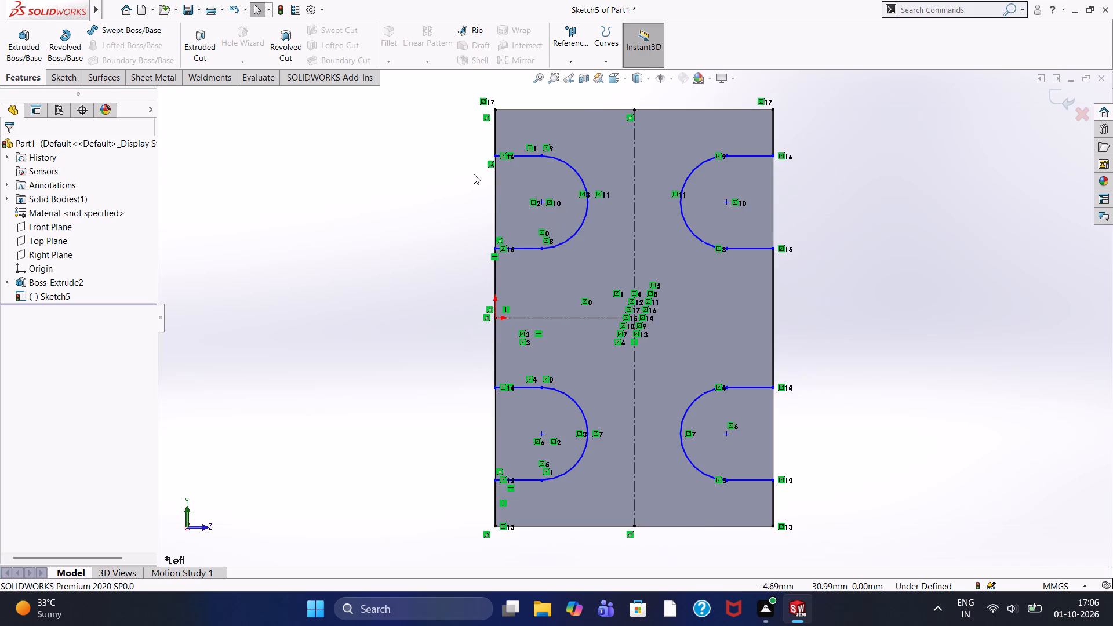
{"action": "left_click", "coordinate": [466, 170]}
Close the notched profile by drawing 60 mm horizontal lines along the face's top and bottom edges, corner to corner.
{"action": "left_click", "coordinate": [74, 77]}
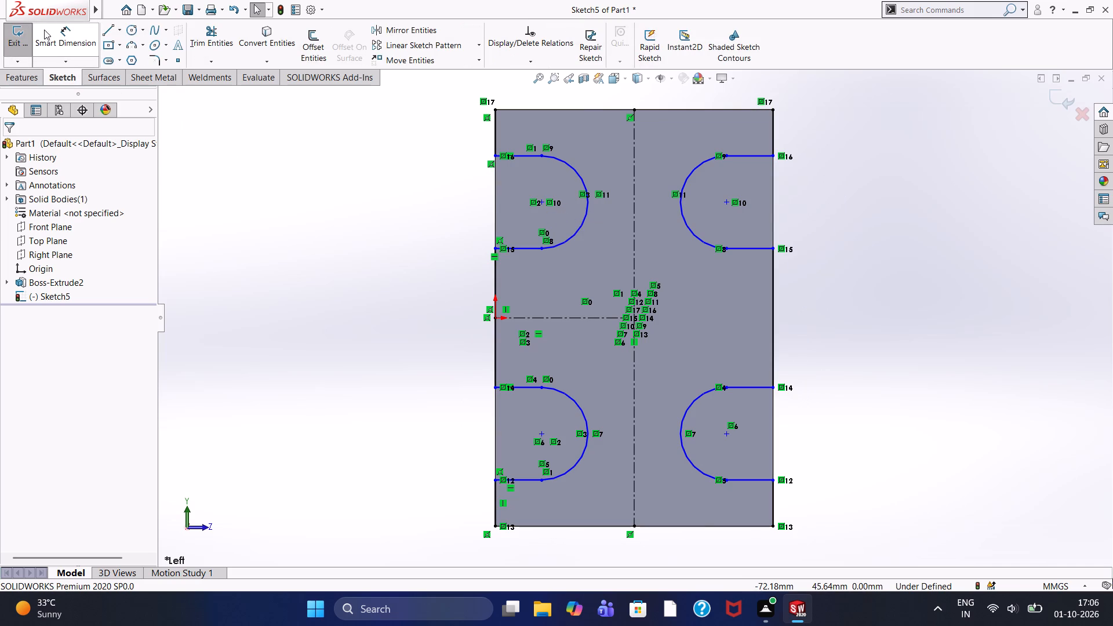
{"action": "left_click", "coordinate": [104, 33]}
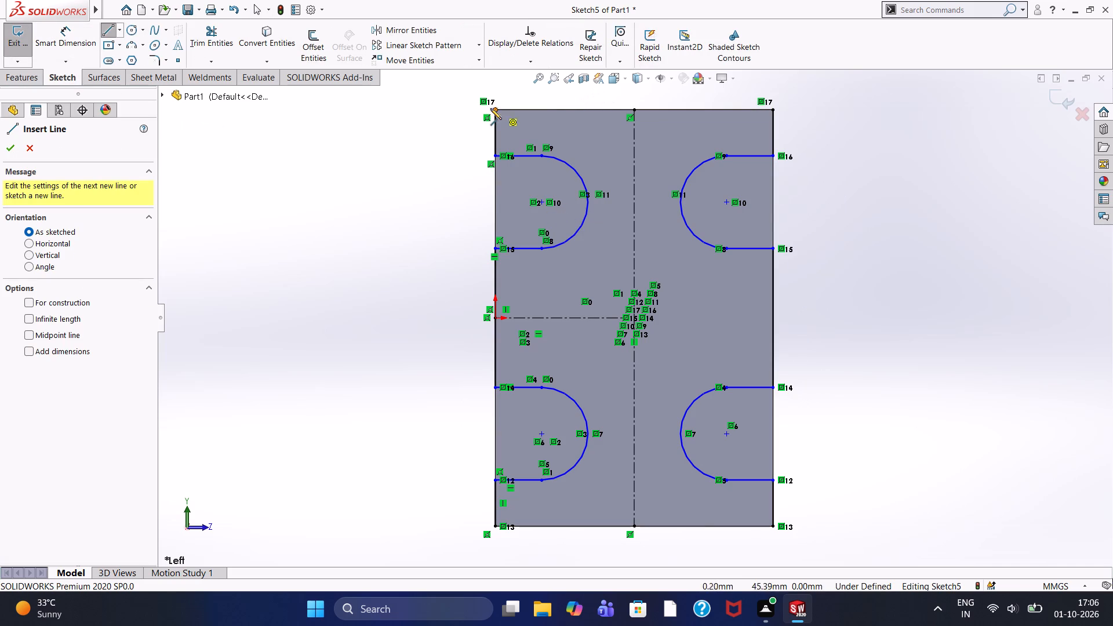
{"action": "left_click", "coordinate": [495, 110]}
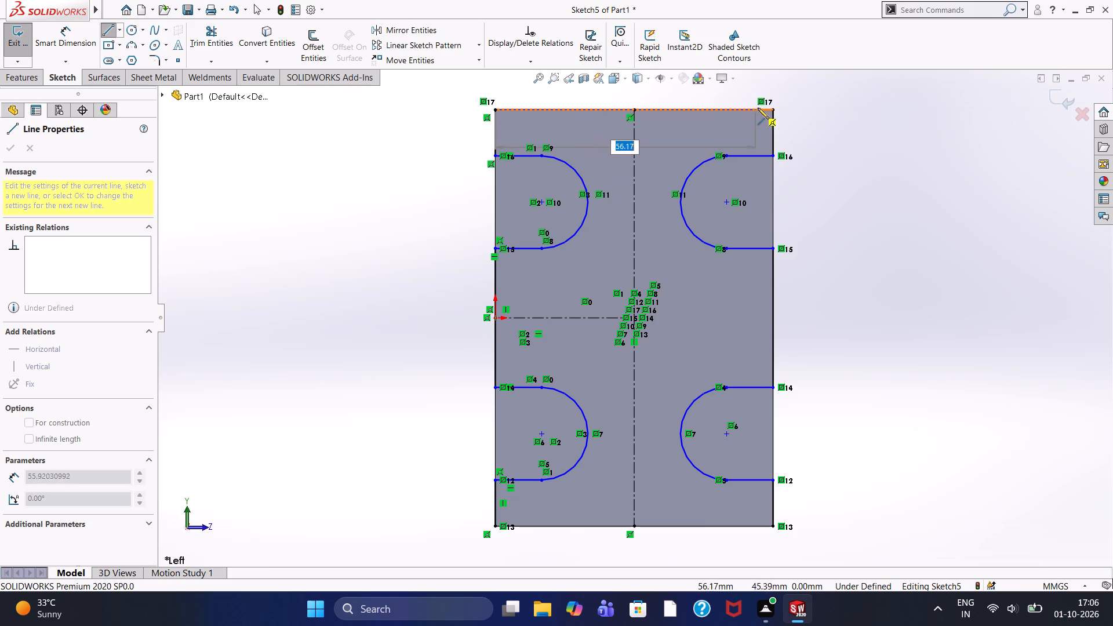
{"action": "left_click", "coordinate": [773, 110]}
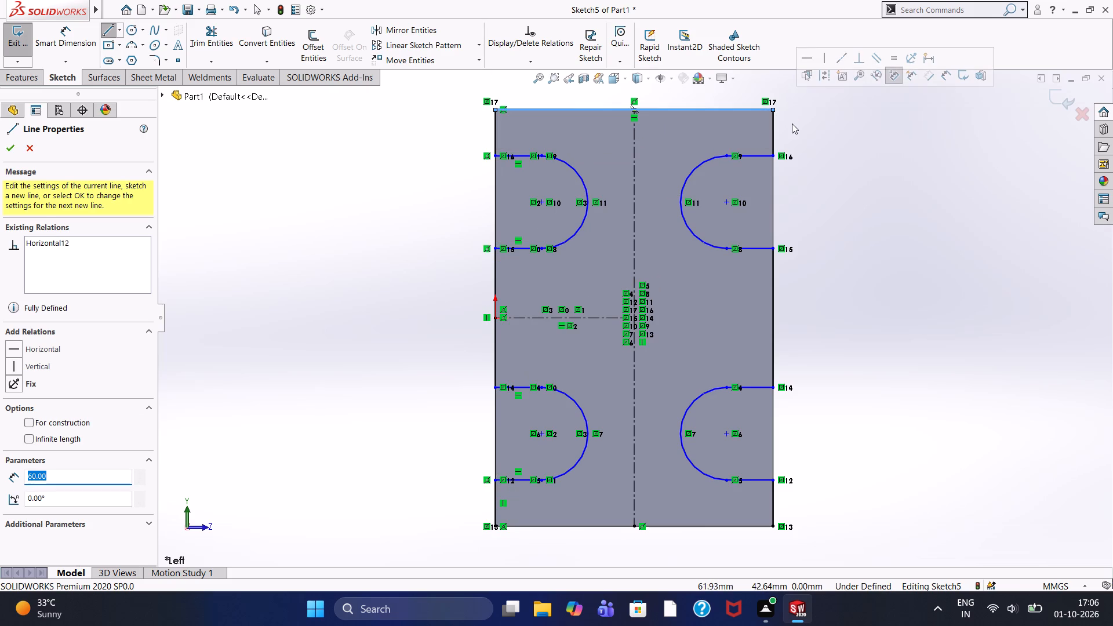
{"action": "right_click", "coordinate": [795, 123]}
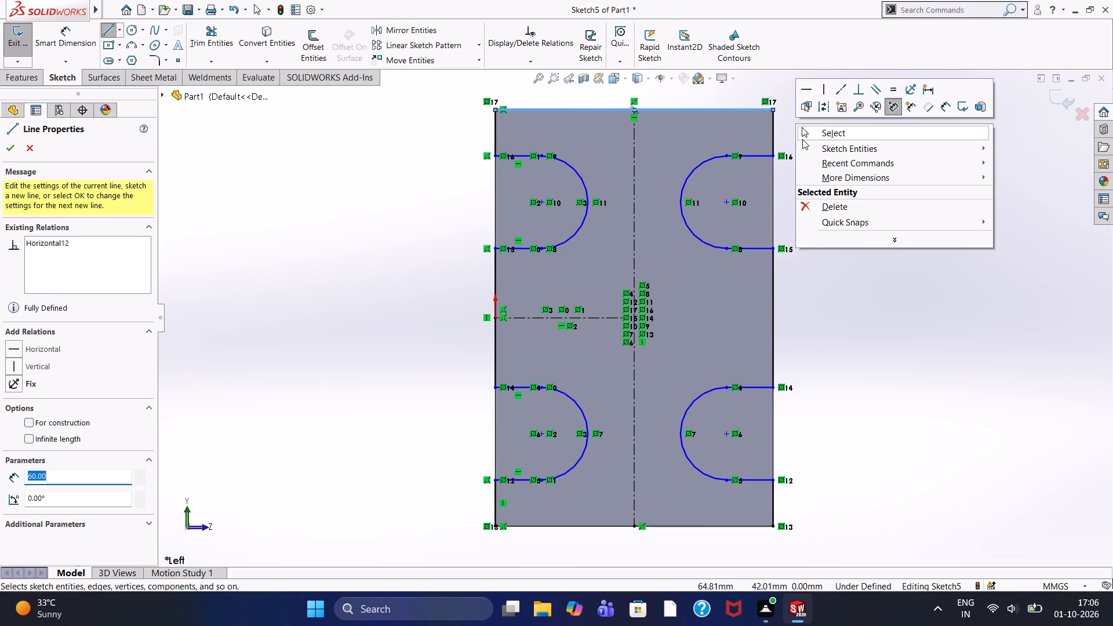
{"action": "left_click", "coordinate": [802, 139]}
{"action": "left_click", "coordinate": [102, 30]}
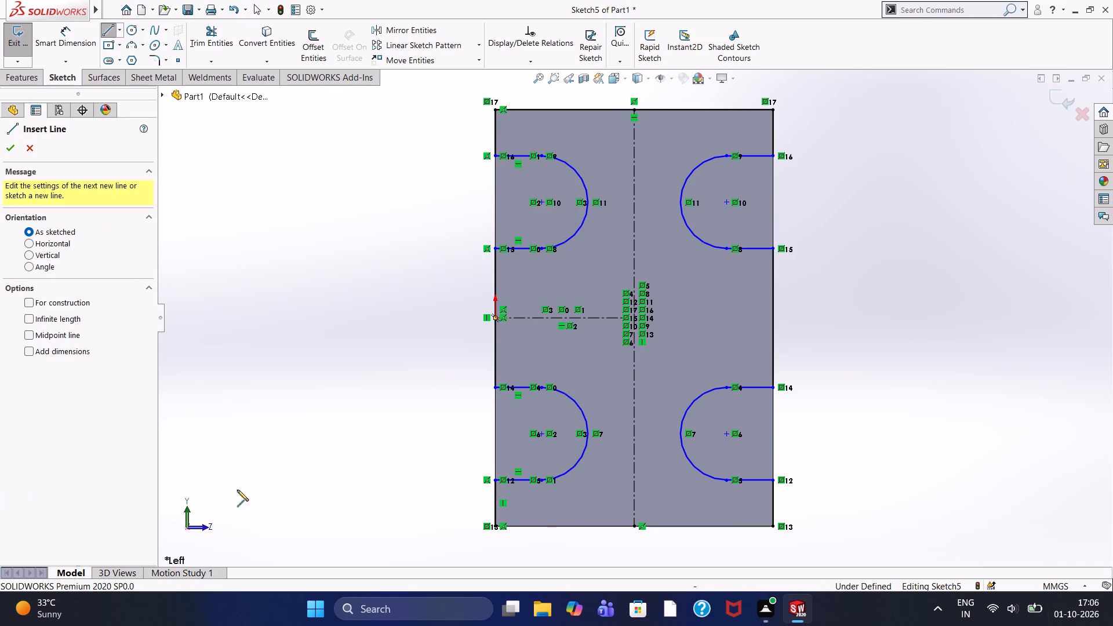
{"action": "left_click", "coordinate": [497, 525]}
{"action": "left_click", "coordinate": [772, 525]}
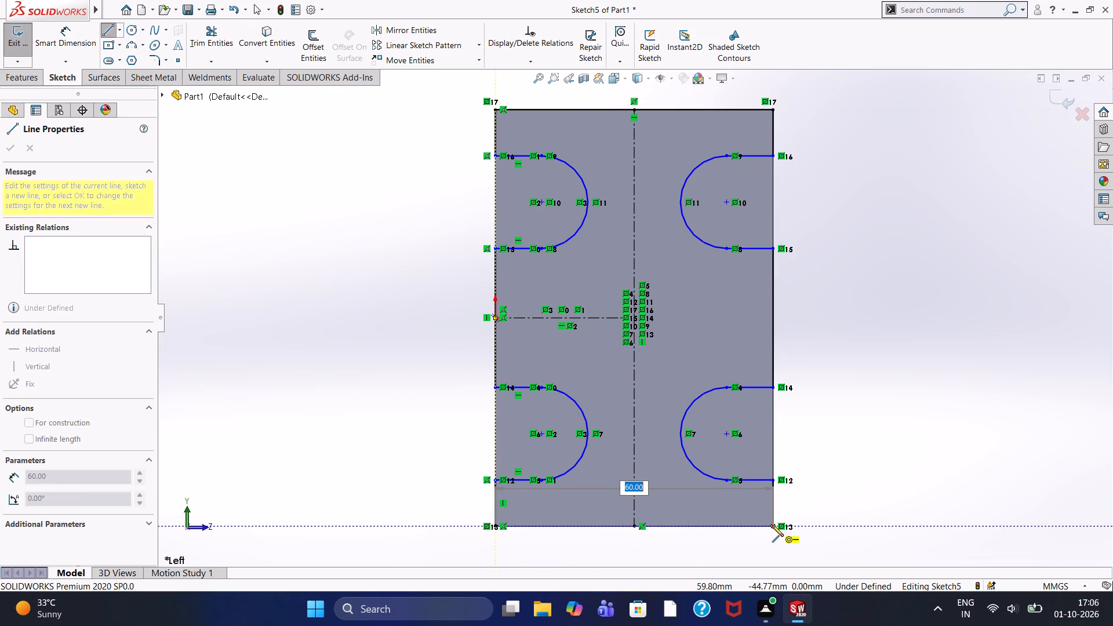
{"action": "right_click", "coordinate": [809, 348]}
{"action": "left_click", "coordinate": [828, 360]}
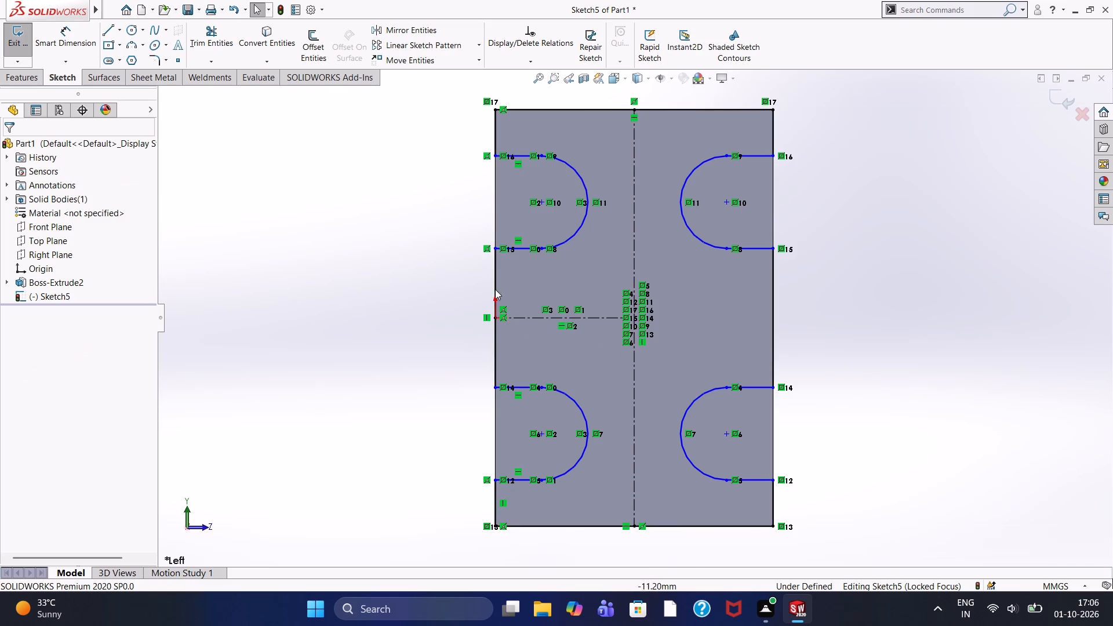
Delete the horizontal and vertical centerlines from the notch sketch.
{"action": "left_click", "coordinate": [587, 318]}
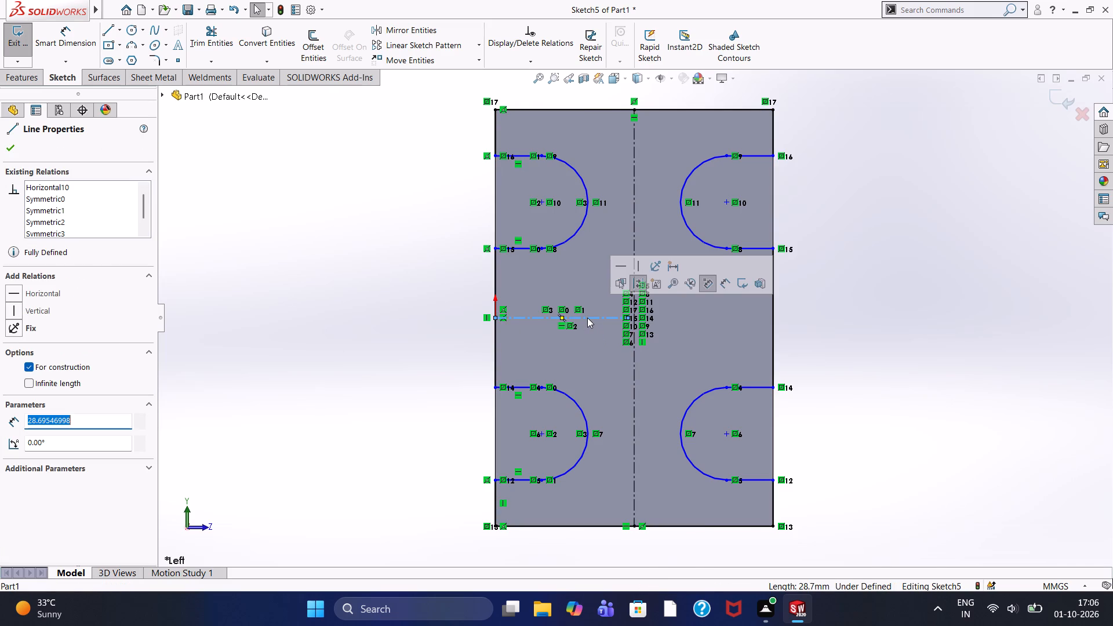
{"action": "key", "text": "Delete"}
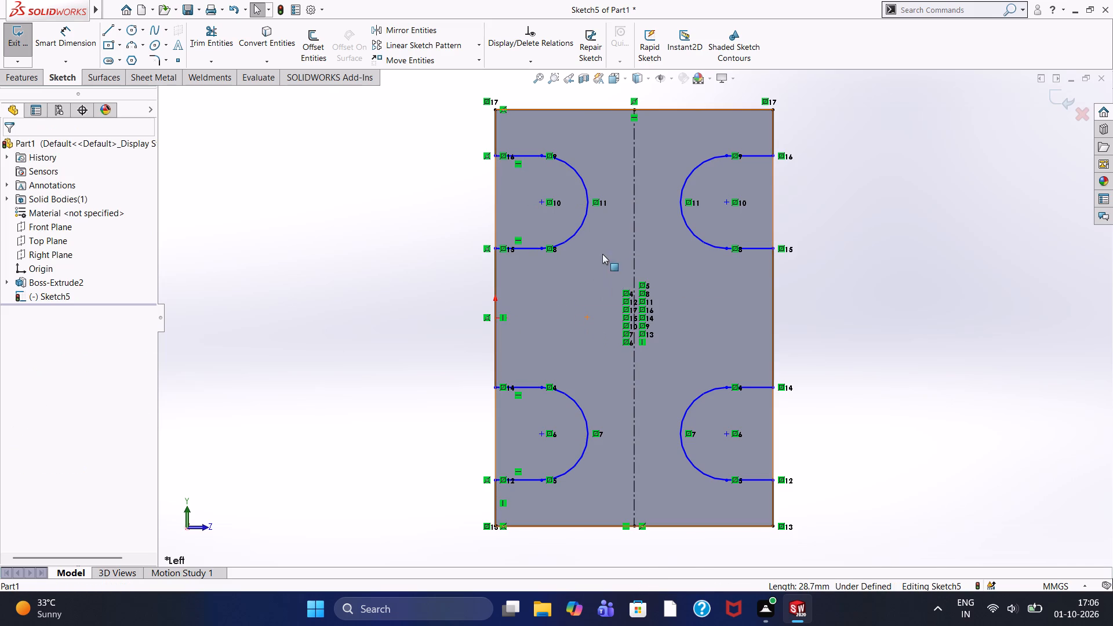
{"action": "left_click", "coordinate": [632, 242]}
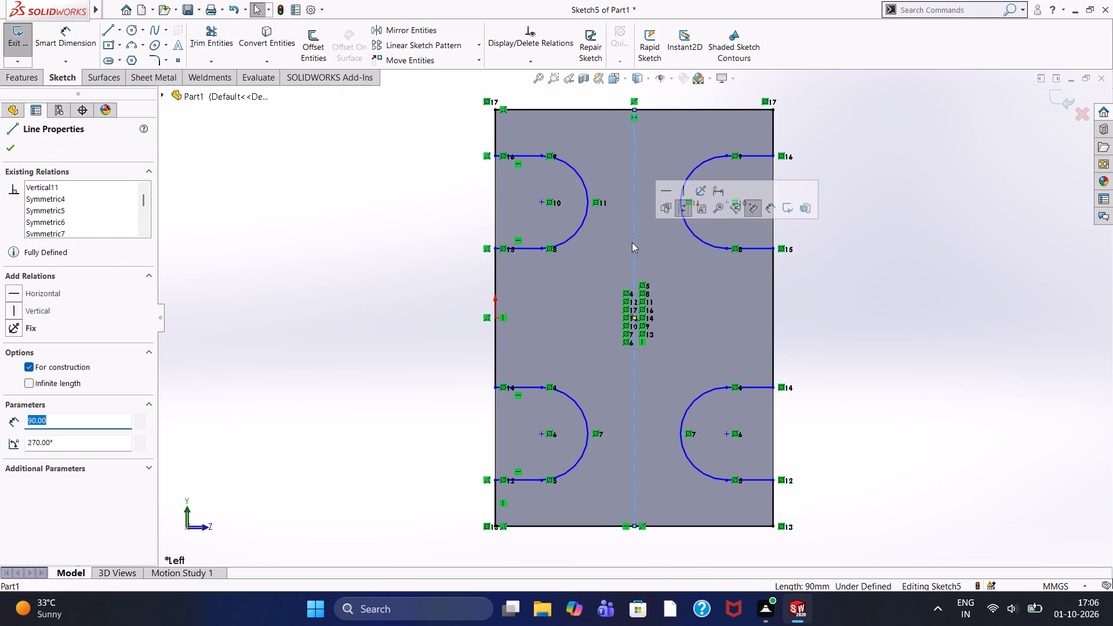
{"action": "key", "text": "Delete"}
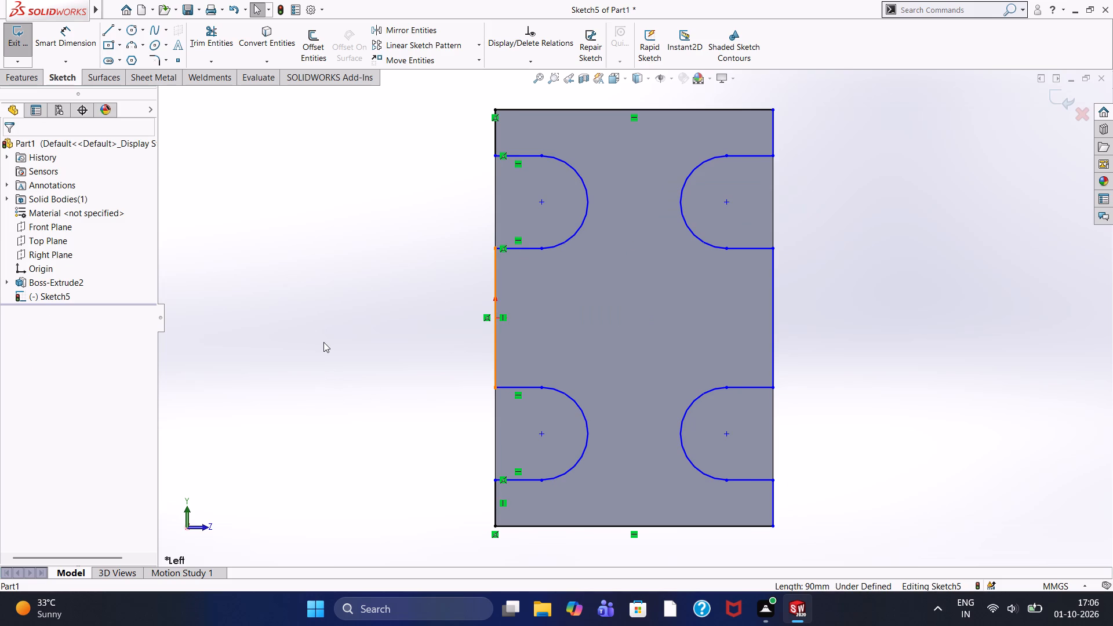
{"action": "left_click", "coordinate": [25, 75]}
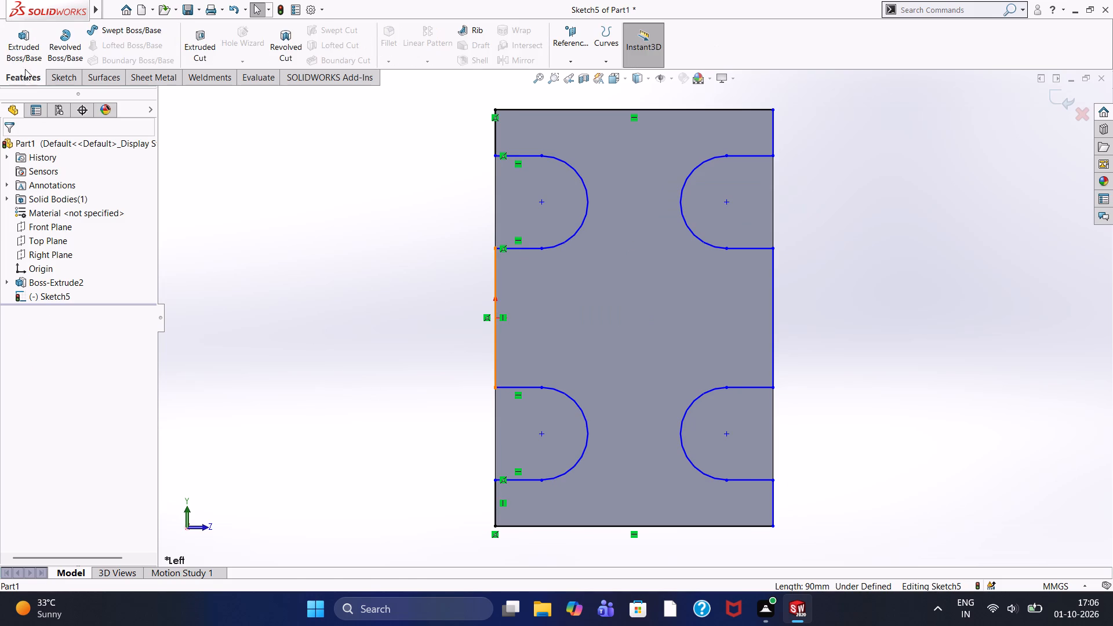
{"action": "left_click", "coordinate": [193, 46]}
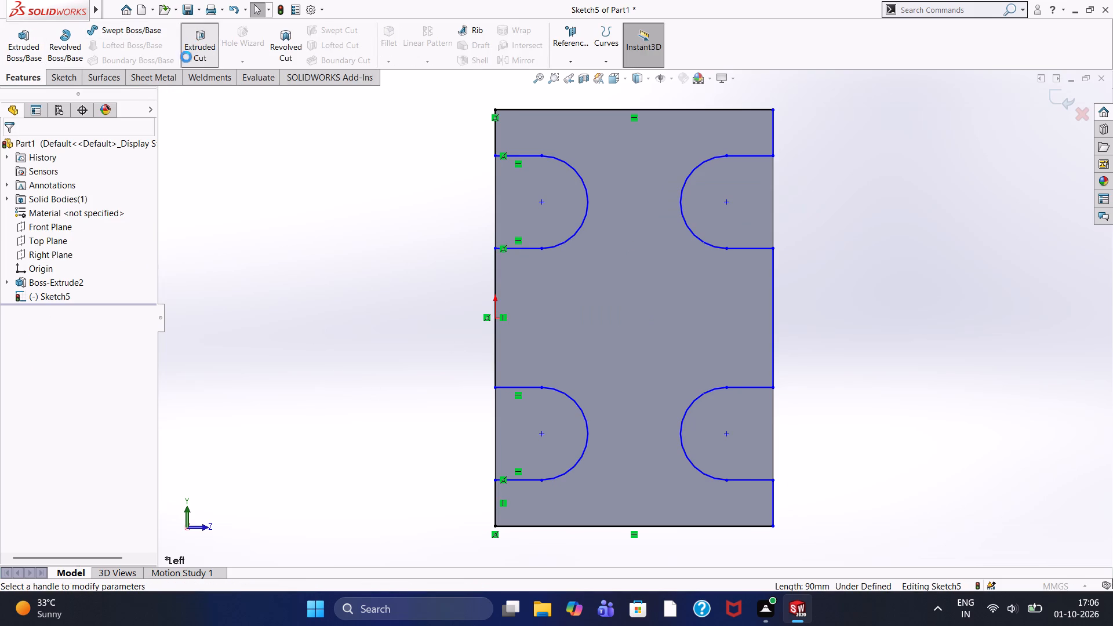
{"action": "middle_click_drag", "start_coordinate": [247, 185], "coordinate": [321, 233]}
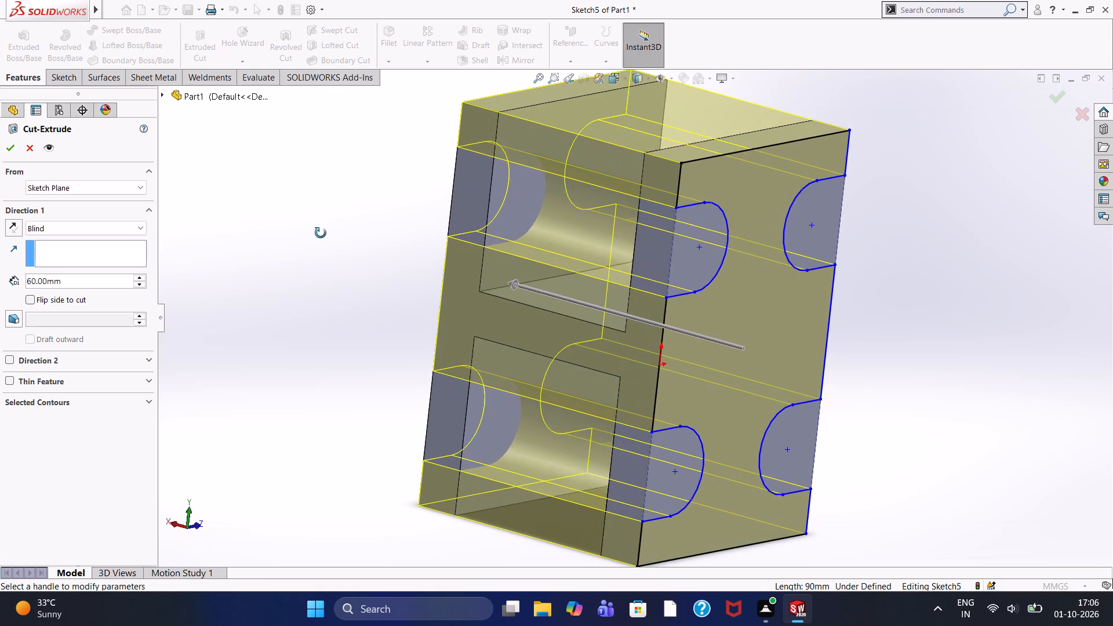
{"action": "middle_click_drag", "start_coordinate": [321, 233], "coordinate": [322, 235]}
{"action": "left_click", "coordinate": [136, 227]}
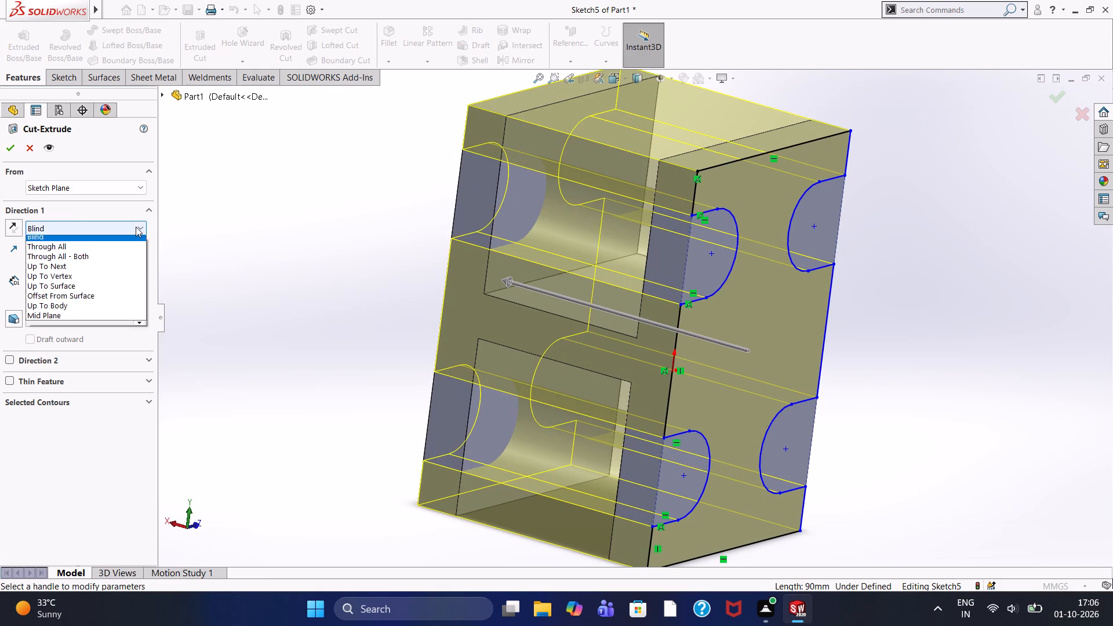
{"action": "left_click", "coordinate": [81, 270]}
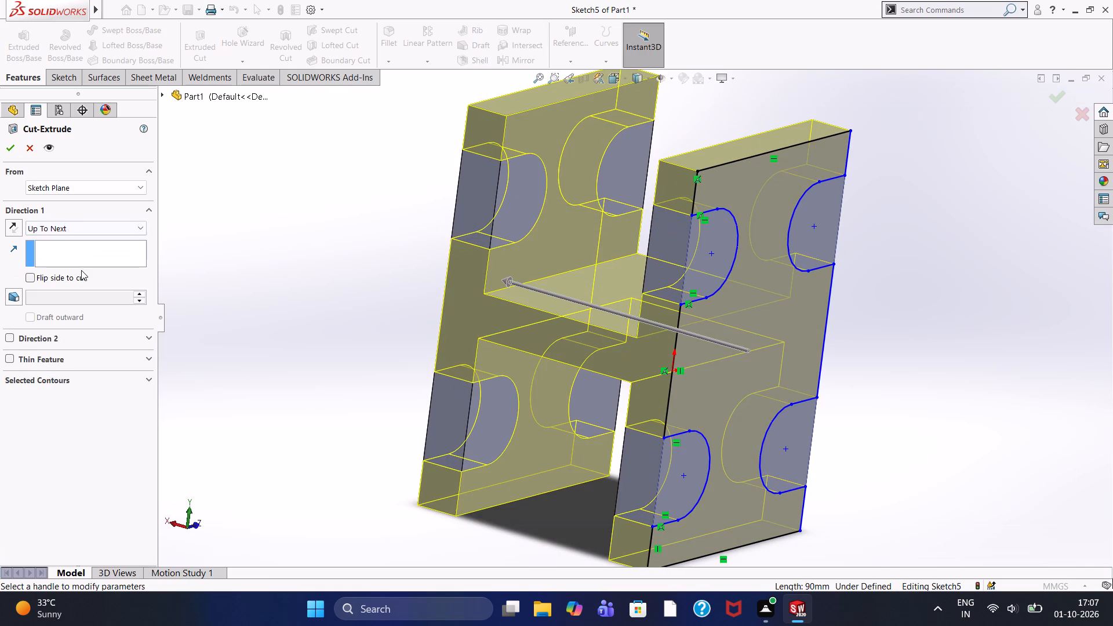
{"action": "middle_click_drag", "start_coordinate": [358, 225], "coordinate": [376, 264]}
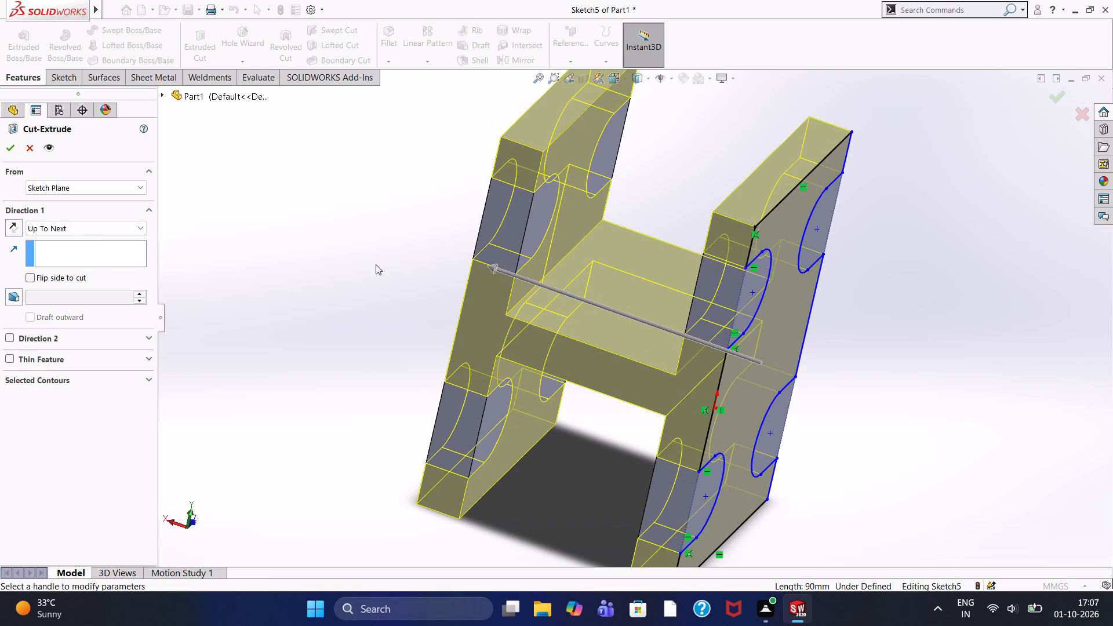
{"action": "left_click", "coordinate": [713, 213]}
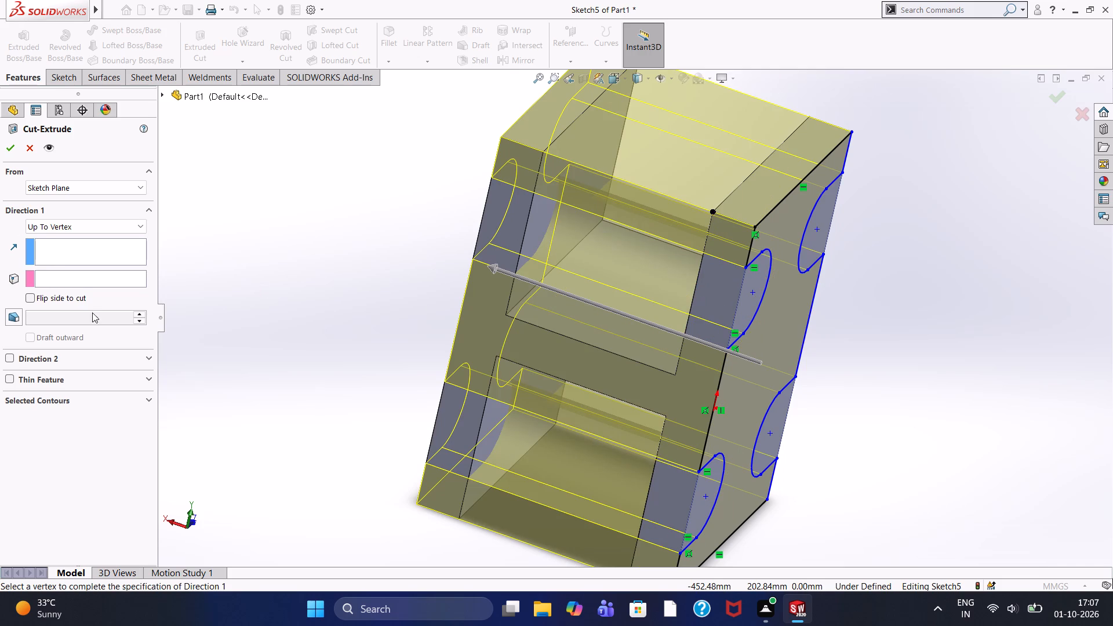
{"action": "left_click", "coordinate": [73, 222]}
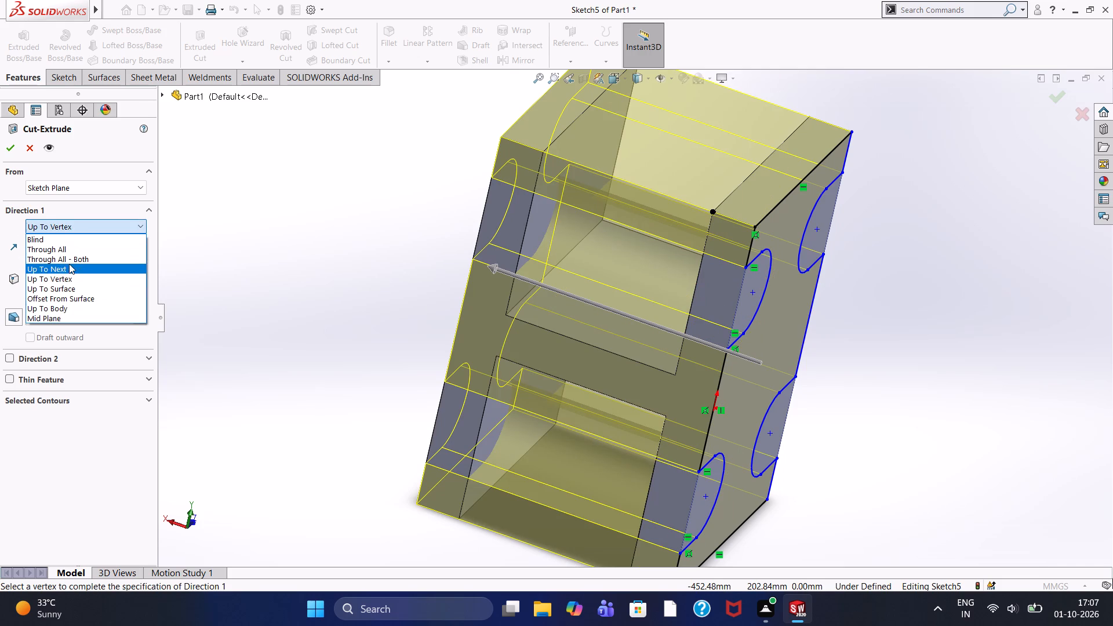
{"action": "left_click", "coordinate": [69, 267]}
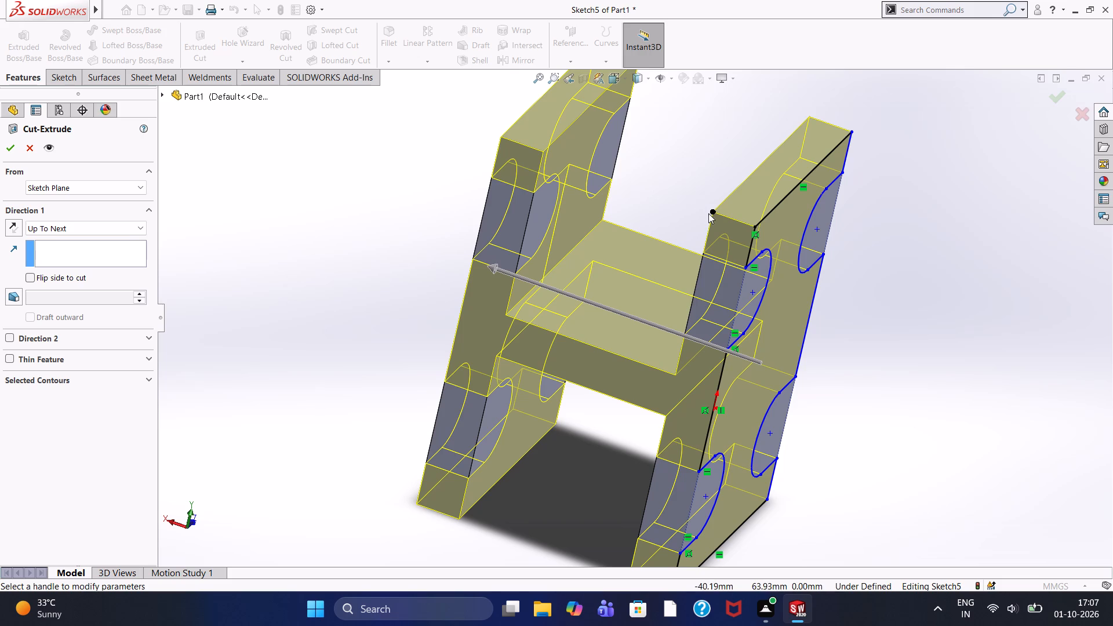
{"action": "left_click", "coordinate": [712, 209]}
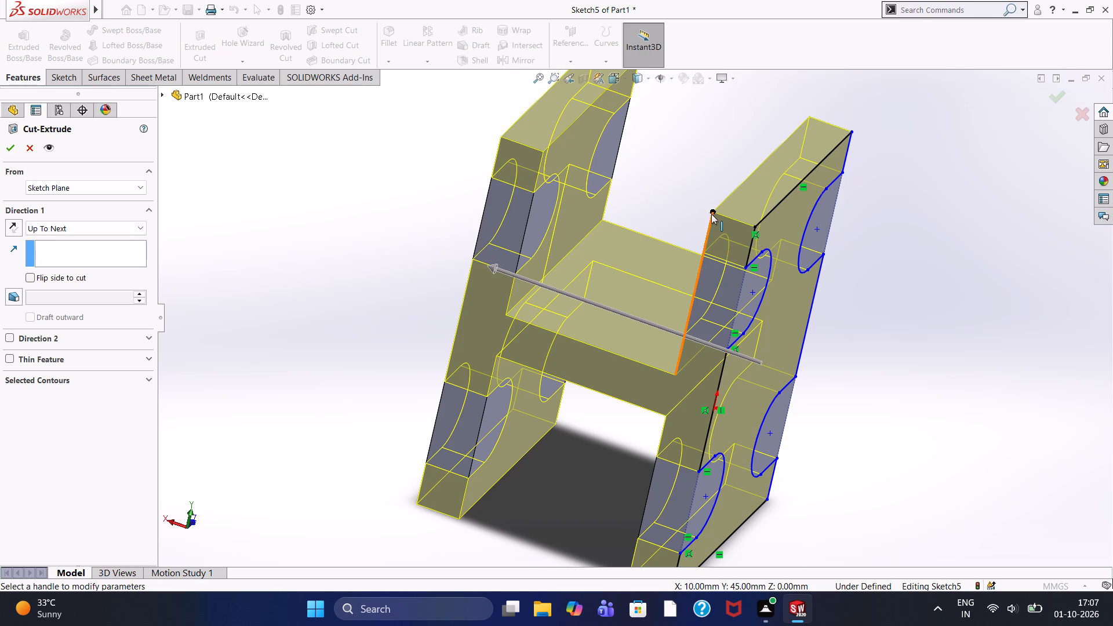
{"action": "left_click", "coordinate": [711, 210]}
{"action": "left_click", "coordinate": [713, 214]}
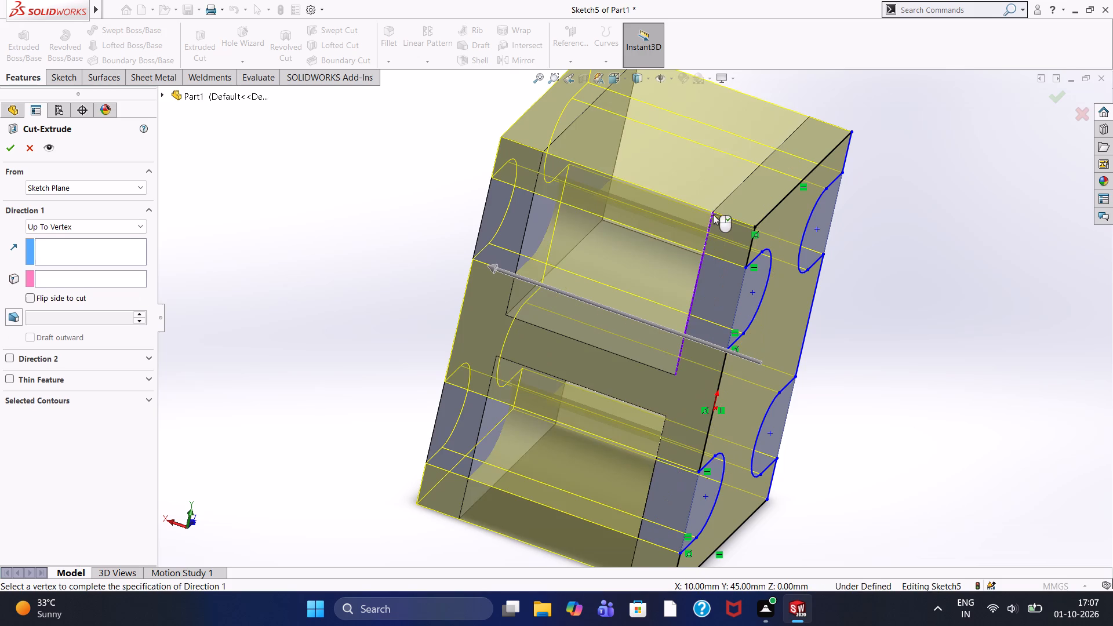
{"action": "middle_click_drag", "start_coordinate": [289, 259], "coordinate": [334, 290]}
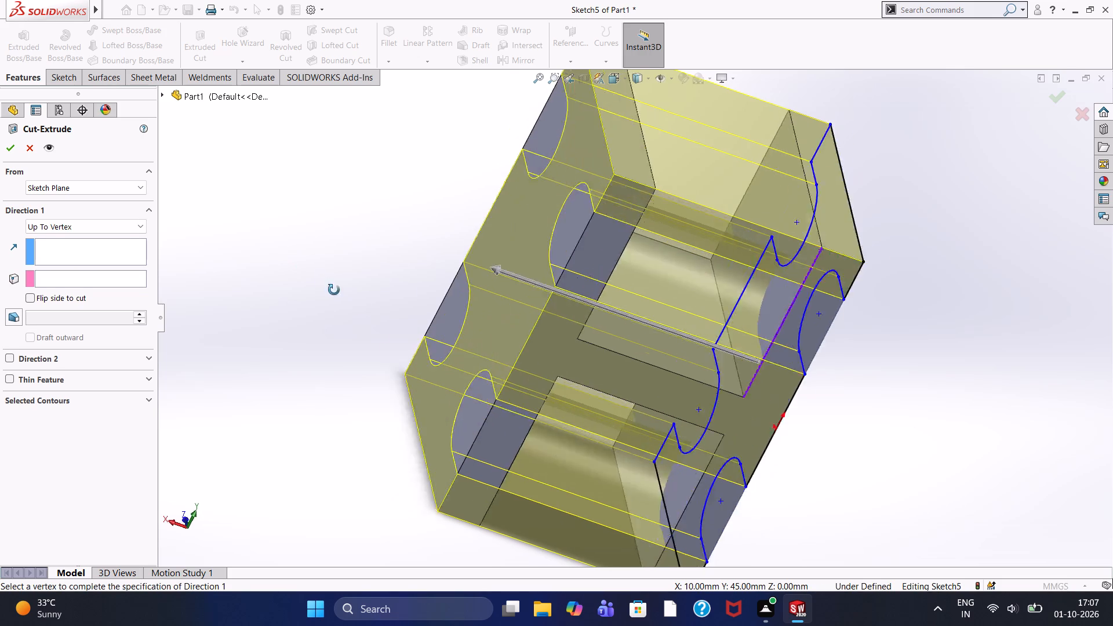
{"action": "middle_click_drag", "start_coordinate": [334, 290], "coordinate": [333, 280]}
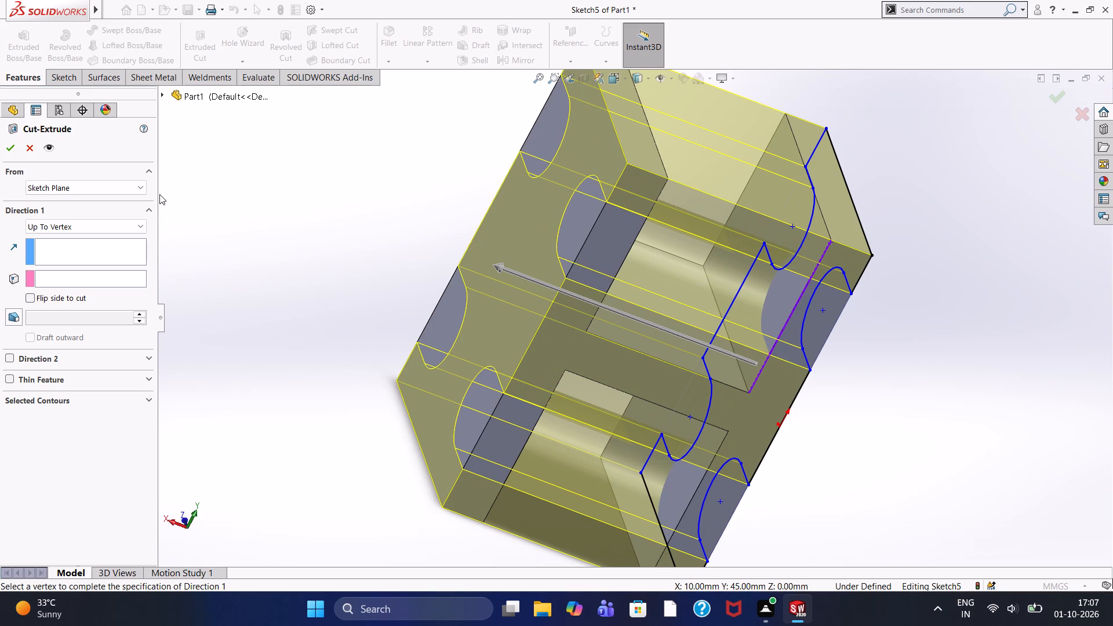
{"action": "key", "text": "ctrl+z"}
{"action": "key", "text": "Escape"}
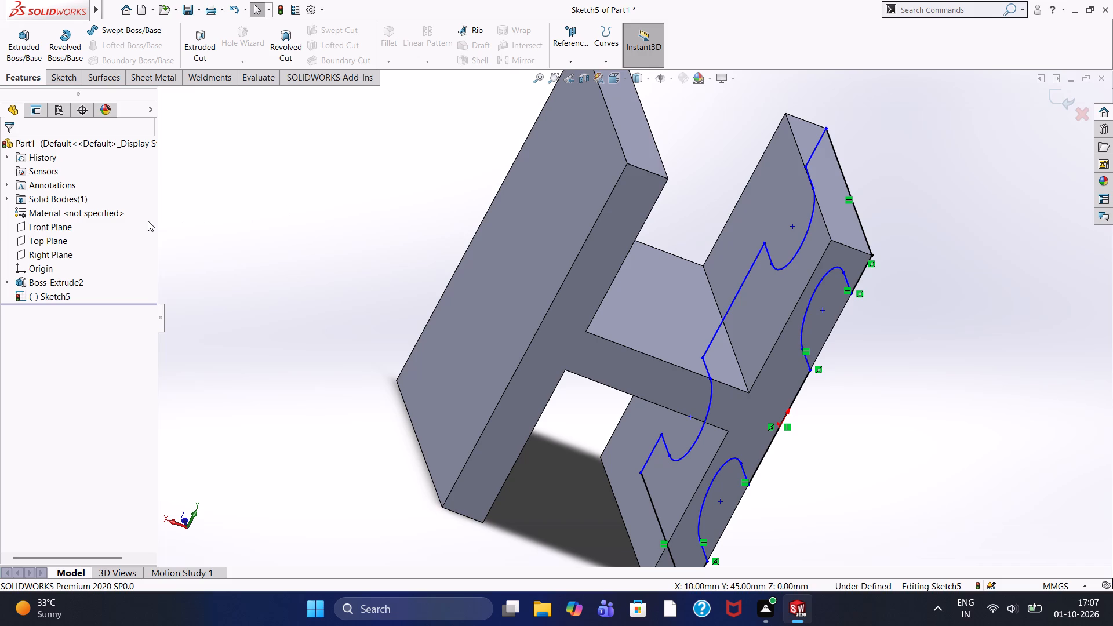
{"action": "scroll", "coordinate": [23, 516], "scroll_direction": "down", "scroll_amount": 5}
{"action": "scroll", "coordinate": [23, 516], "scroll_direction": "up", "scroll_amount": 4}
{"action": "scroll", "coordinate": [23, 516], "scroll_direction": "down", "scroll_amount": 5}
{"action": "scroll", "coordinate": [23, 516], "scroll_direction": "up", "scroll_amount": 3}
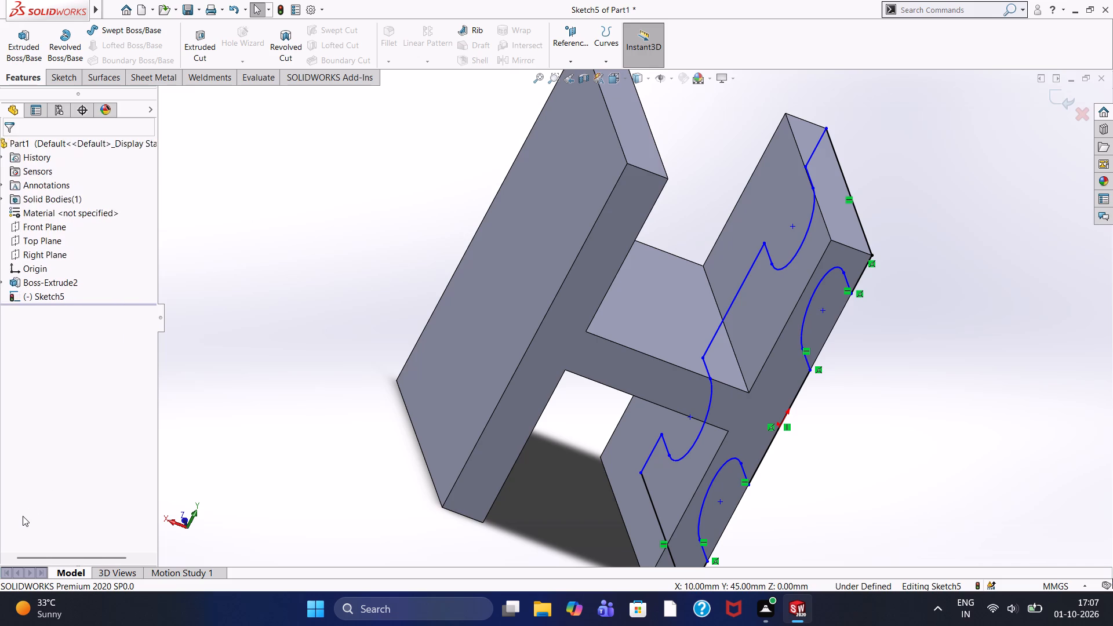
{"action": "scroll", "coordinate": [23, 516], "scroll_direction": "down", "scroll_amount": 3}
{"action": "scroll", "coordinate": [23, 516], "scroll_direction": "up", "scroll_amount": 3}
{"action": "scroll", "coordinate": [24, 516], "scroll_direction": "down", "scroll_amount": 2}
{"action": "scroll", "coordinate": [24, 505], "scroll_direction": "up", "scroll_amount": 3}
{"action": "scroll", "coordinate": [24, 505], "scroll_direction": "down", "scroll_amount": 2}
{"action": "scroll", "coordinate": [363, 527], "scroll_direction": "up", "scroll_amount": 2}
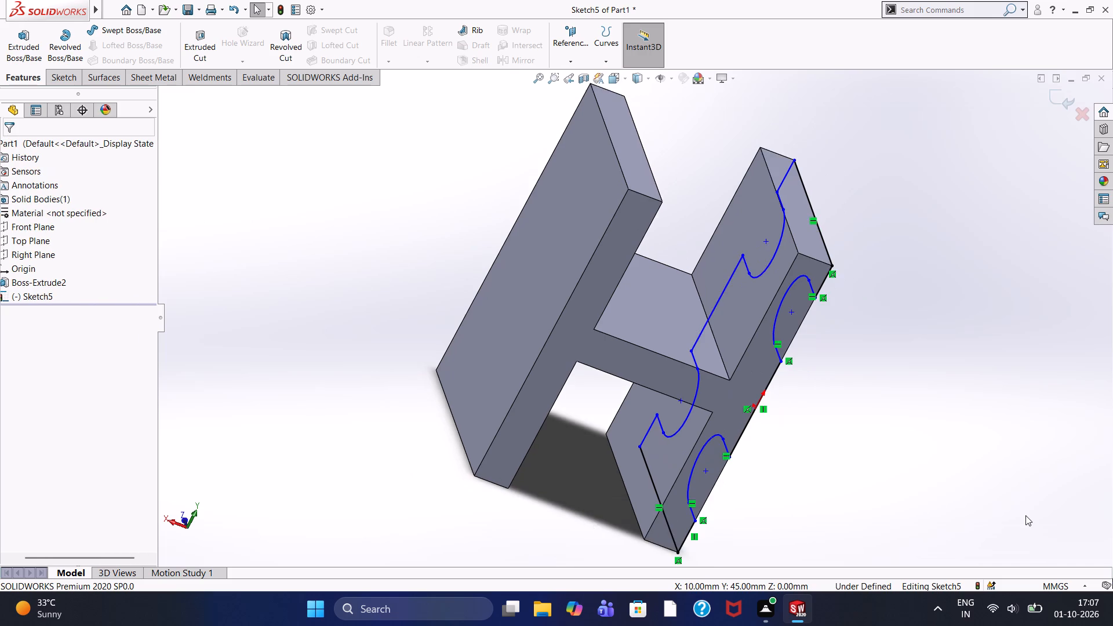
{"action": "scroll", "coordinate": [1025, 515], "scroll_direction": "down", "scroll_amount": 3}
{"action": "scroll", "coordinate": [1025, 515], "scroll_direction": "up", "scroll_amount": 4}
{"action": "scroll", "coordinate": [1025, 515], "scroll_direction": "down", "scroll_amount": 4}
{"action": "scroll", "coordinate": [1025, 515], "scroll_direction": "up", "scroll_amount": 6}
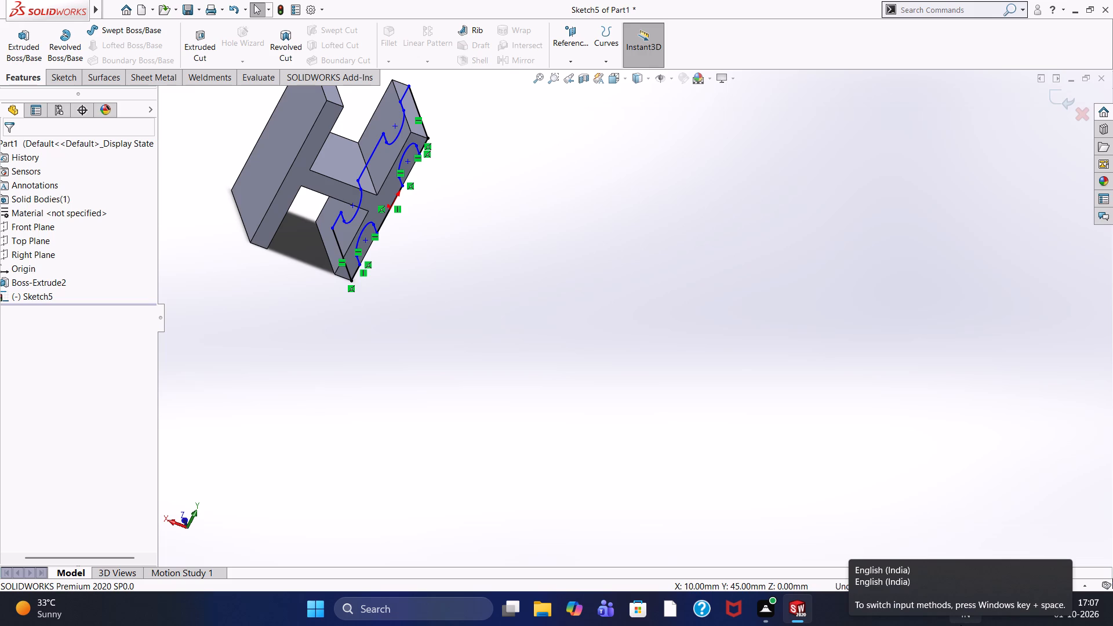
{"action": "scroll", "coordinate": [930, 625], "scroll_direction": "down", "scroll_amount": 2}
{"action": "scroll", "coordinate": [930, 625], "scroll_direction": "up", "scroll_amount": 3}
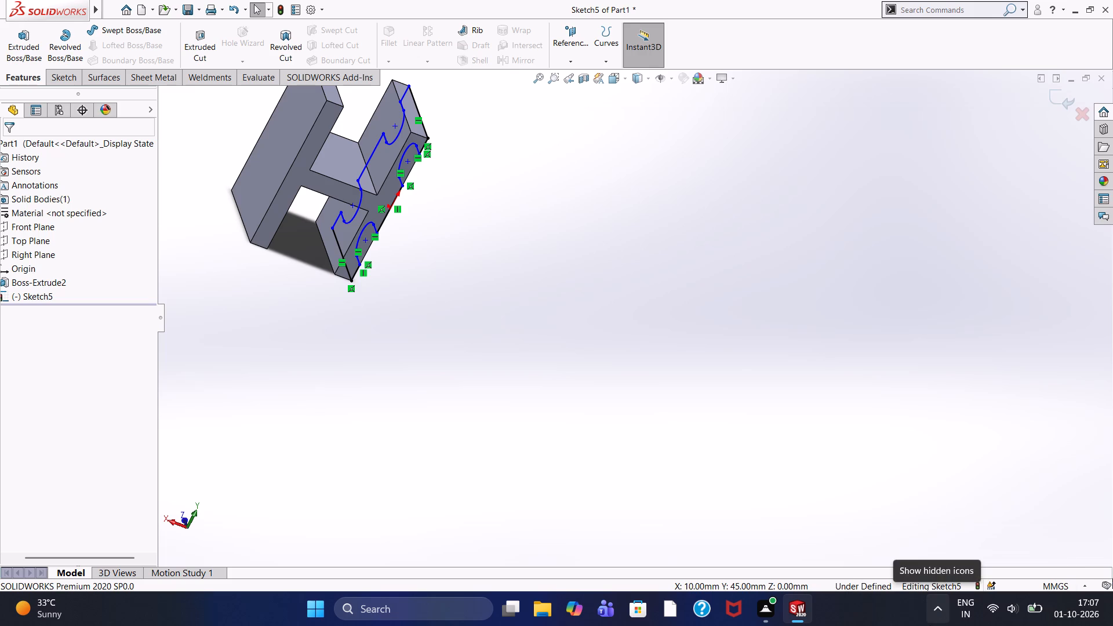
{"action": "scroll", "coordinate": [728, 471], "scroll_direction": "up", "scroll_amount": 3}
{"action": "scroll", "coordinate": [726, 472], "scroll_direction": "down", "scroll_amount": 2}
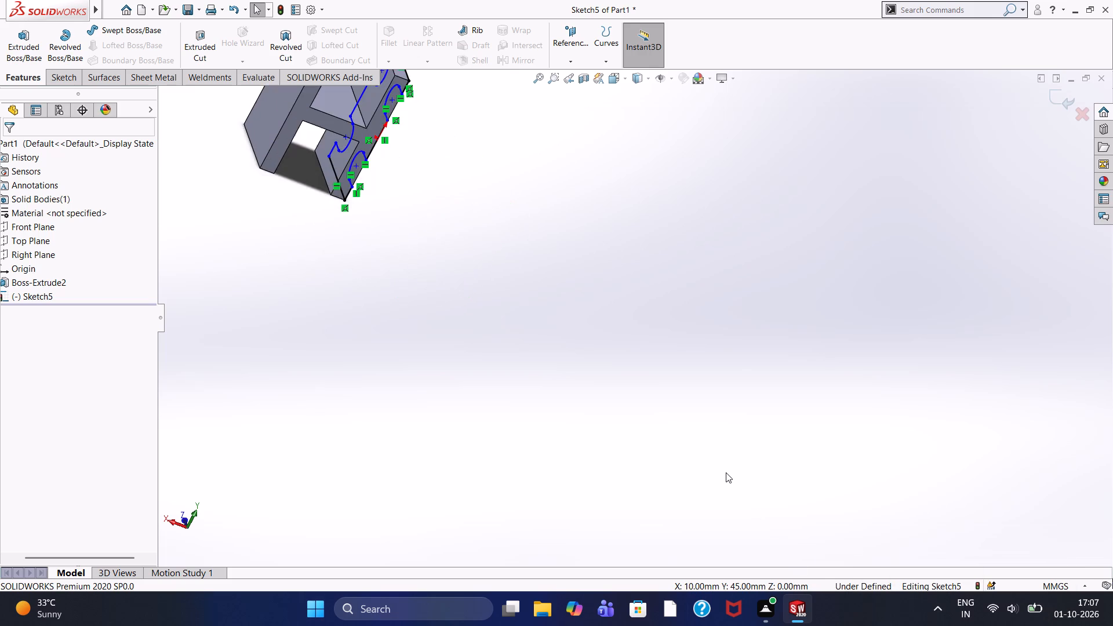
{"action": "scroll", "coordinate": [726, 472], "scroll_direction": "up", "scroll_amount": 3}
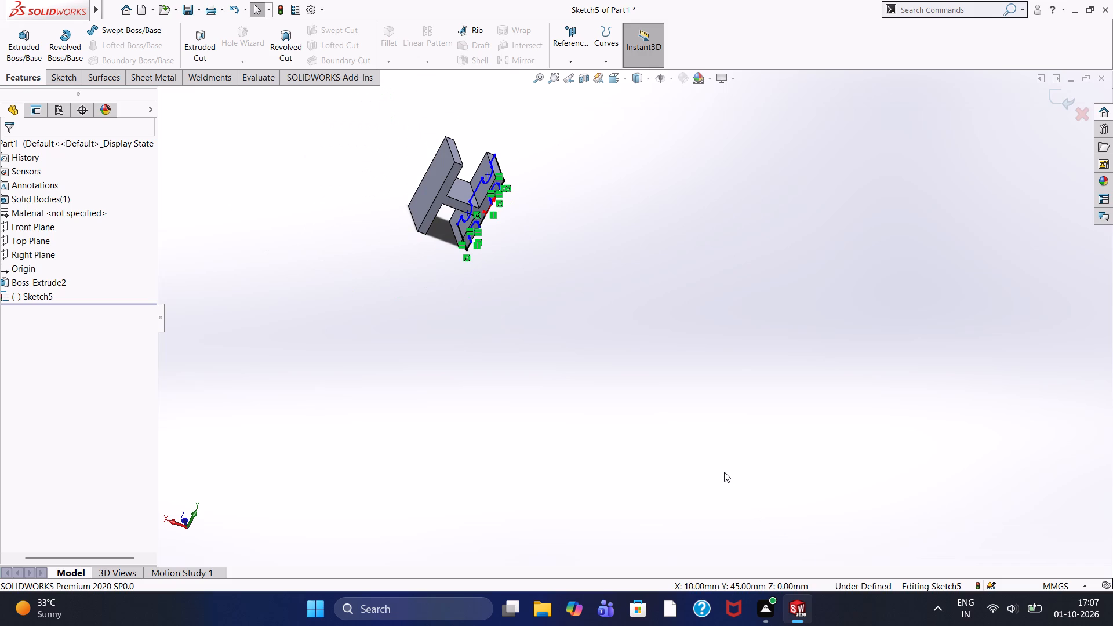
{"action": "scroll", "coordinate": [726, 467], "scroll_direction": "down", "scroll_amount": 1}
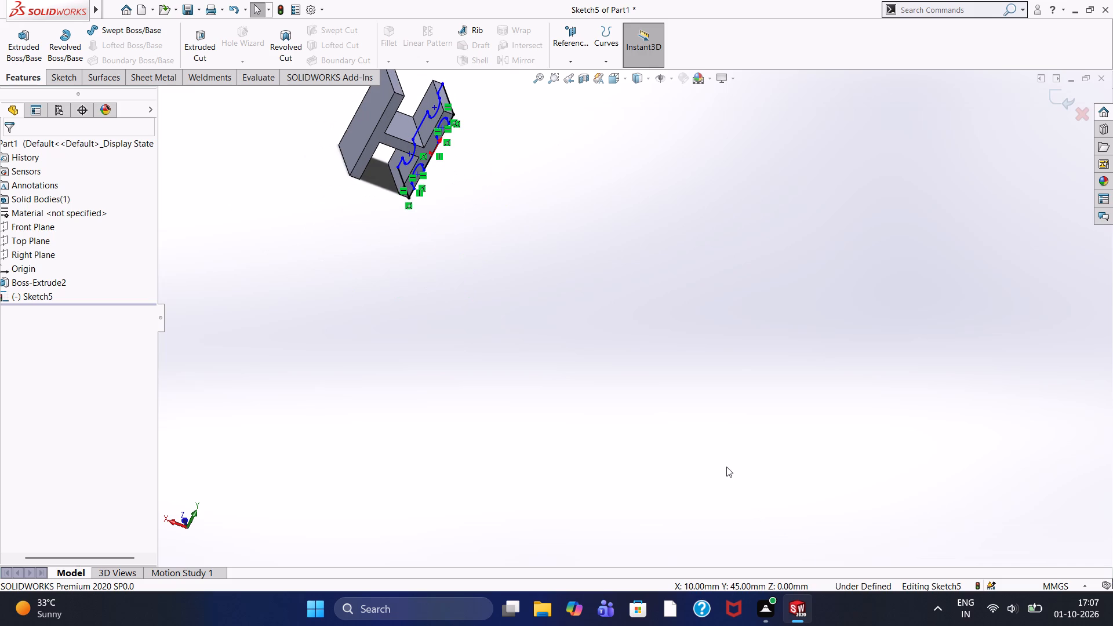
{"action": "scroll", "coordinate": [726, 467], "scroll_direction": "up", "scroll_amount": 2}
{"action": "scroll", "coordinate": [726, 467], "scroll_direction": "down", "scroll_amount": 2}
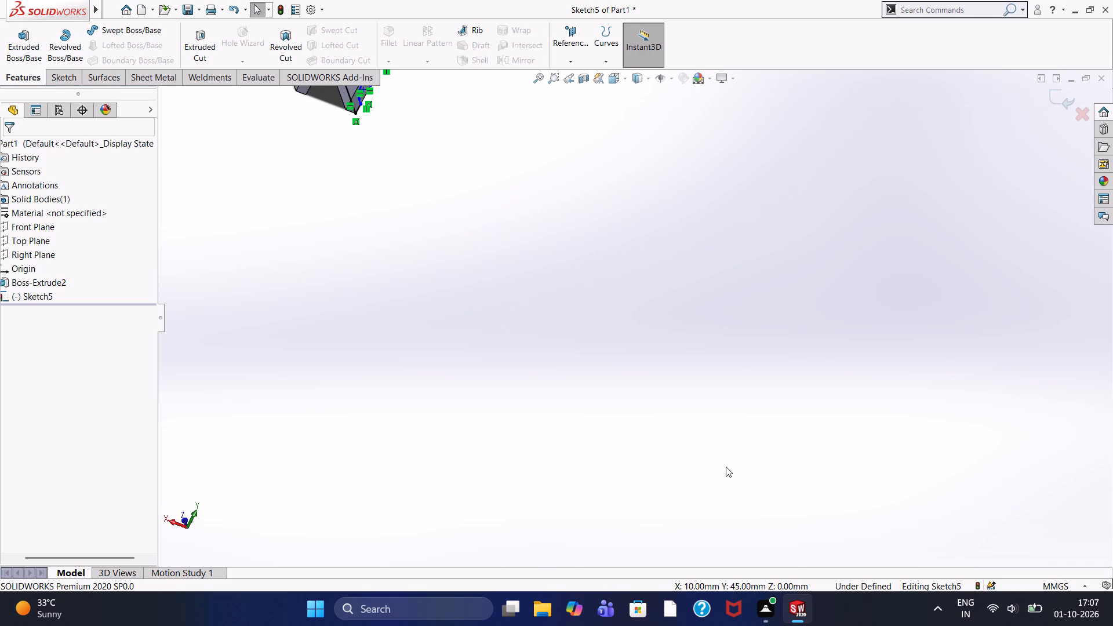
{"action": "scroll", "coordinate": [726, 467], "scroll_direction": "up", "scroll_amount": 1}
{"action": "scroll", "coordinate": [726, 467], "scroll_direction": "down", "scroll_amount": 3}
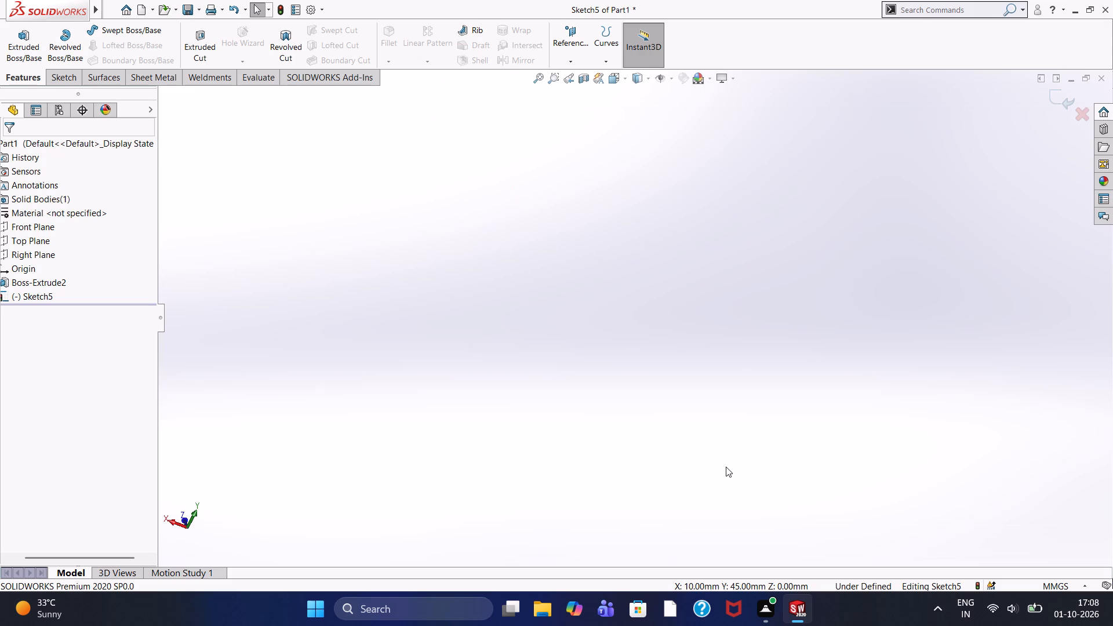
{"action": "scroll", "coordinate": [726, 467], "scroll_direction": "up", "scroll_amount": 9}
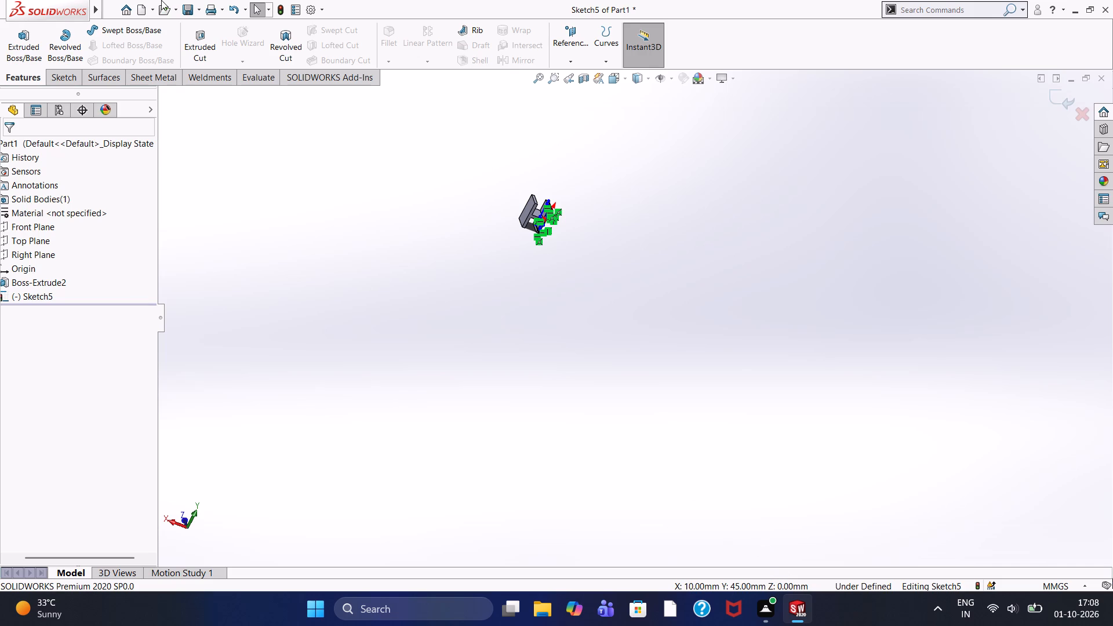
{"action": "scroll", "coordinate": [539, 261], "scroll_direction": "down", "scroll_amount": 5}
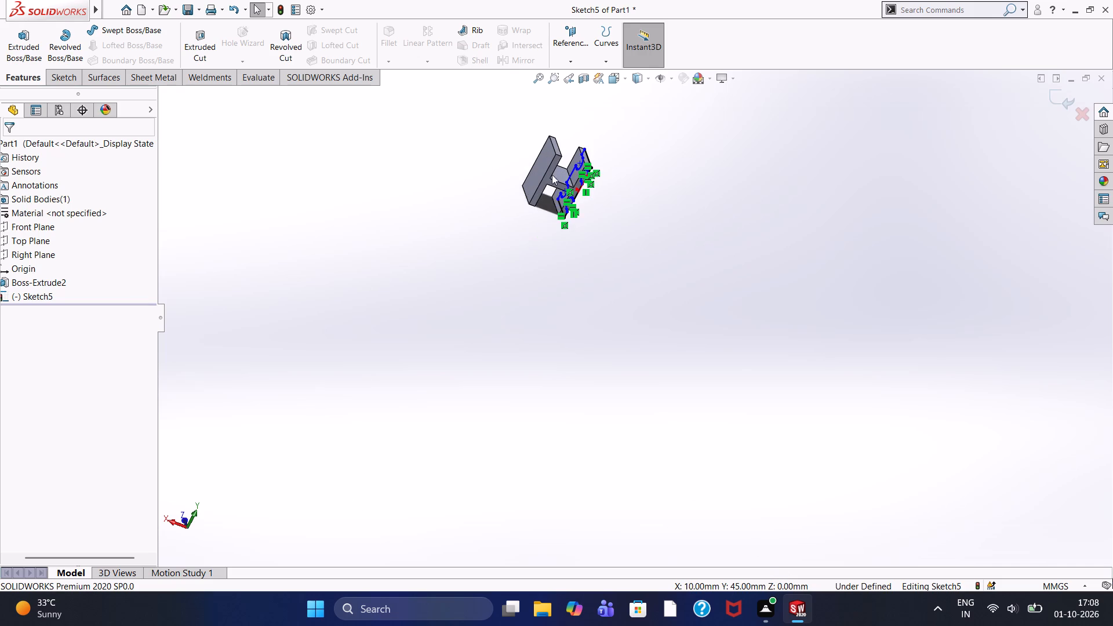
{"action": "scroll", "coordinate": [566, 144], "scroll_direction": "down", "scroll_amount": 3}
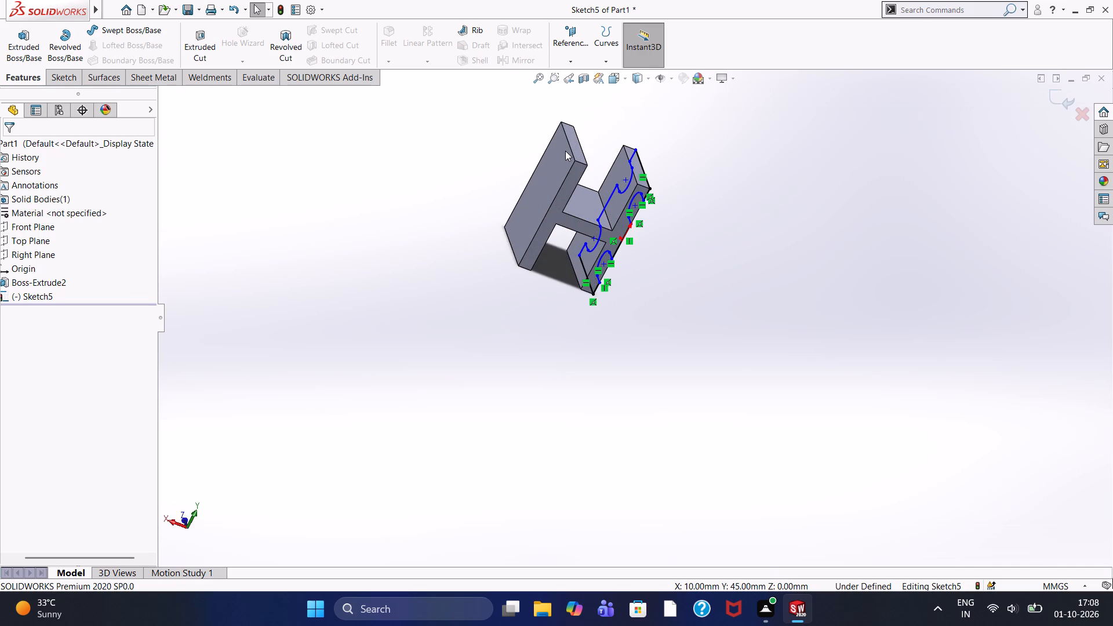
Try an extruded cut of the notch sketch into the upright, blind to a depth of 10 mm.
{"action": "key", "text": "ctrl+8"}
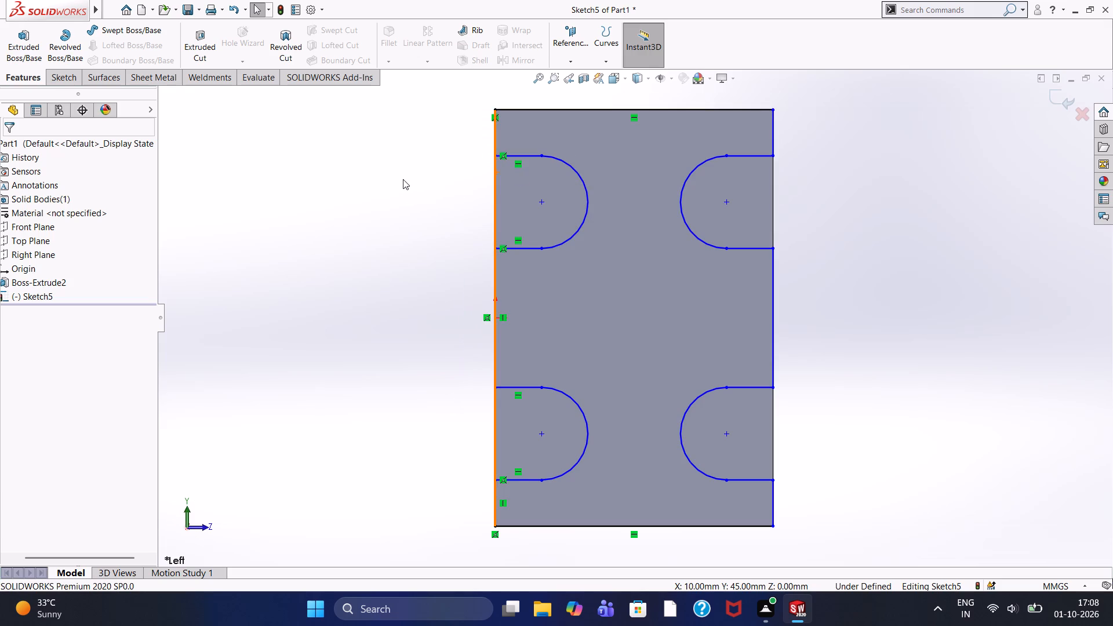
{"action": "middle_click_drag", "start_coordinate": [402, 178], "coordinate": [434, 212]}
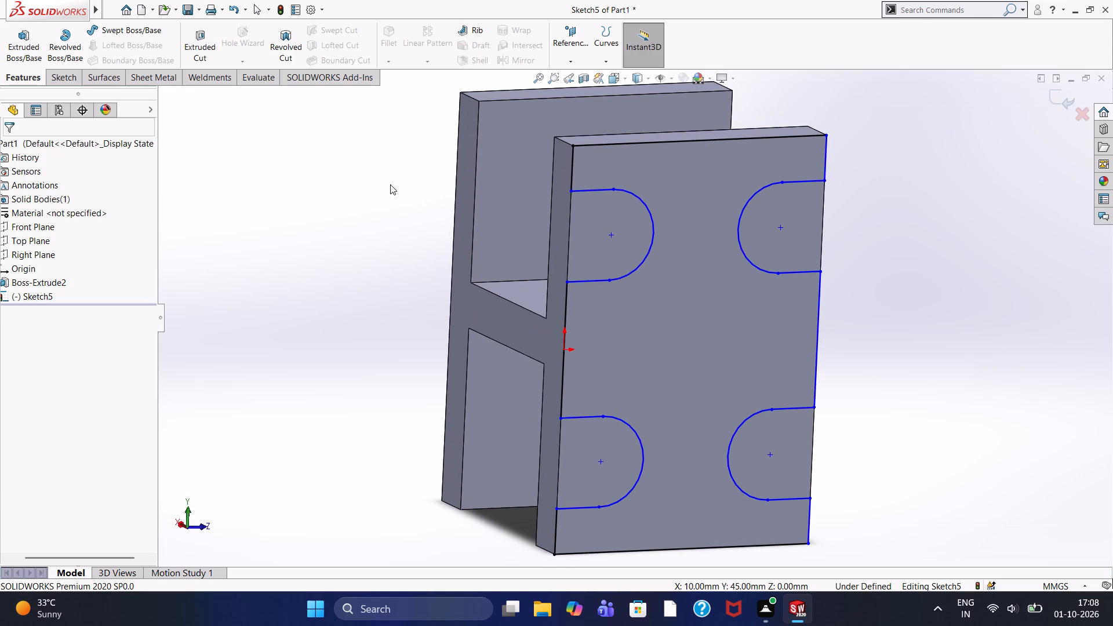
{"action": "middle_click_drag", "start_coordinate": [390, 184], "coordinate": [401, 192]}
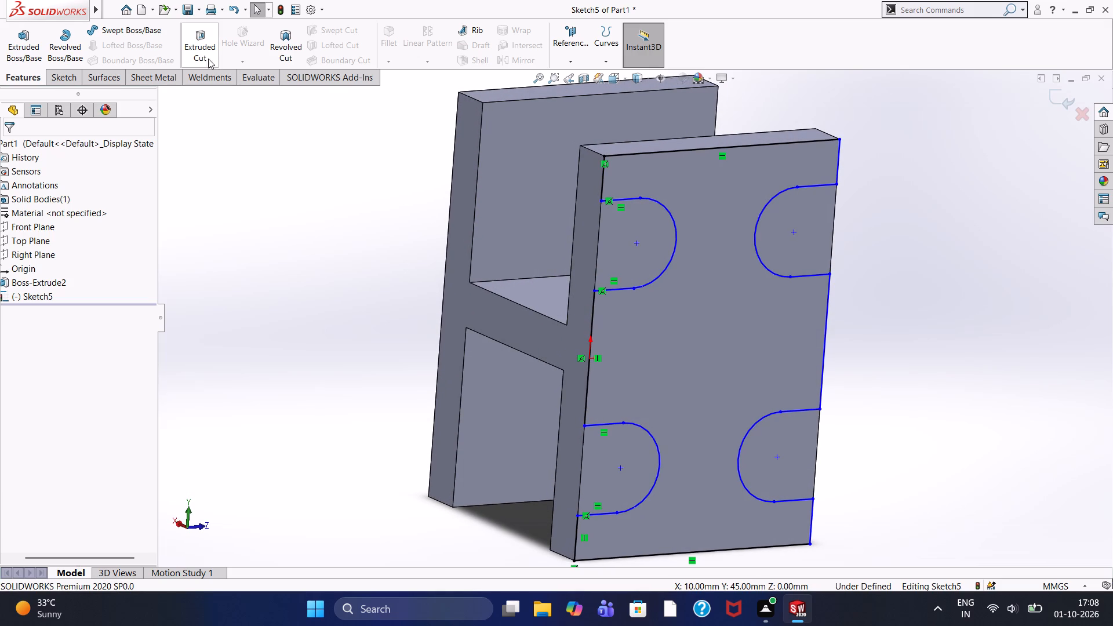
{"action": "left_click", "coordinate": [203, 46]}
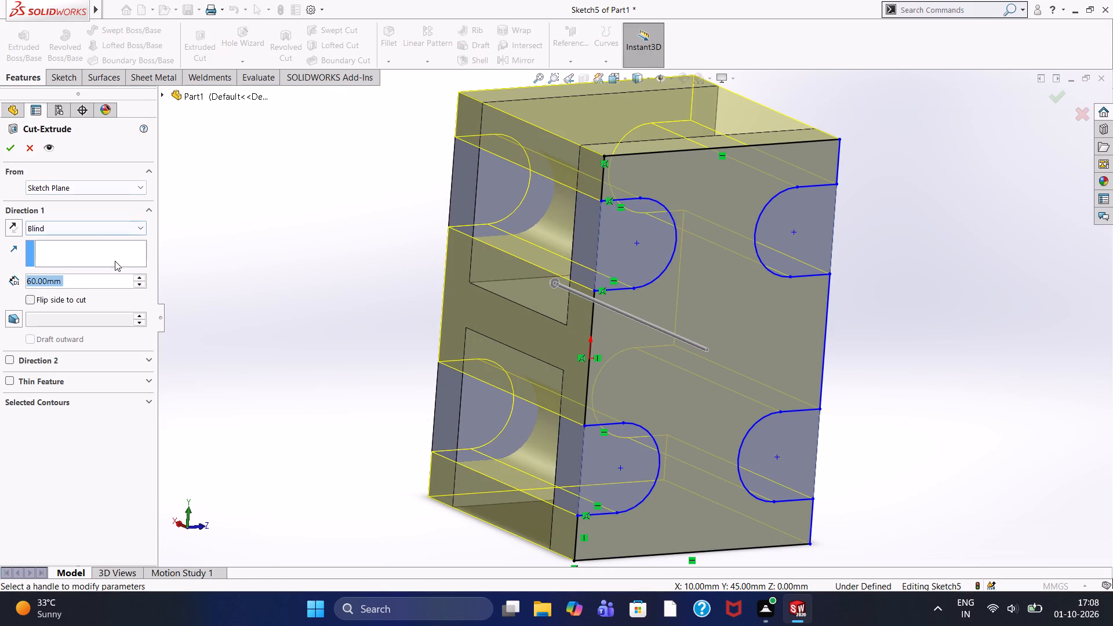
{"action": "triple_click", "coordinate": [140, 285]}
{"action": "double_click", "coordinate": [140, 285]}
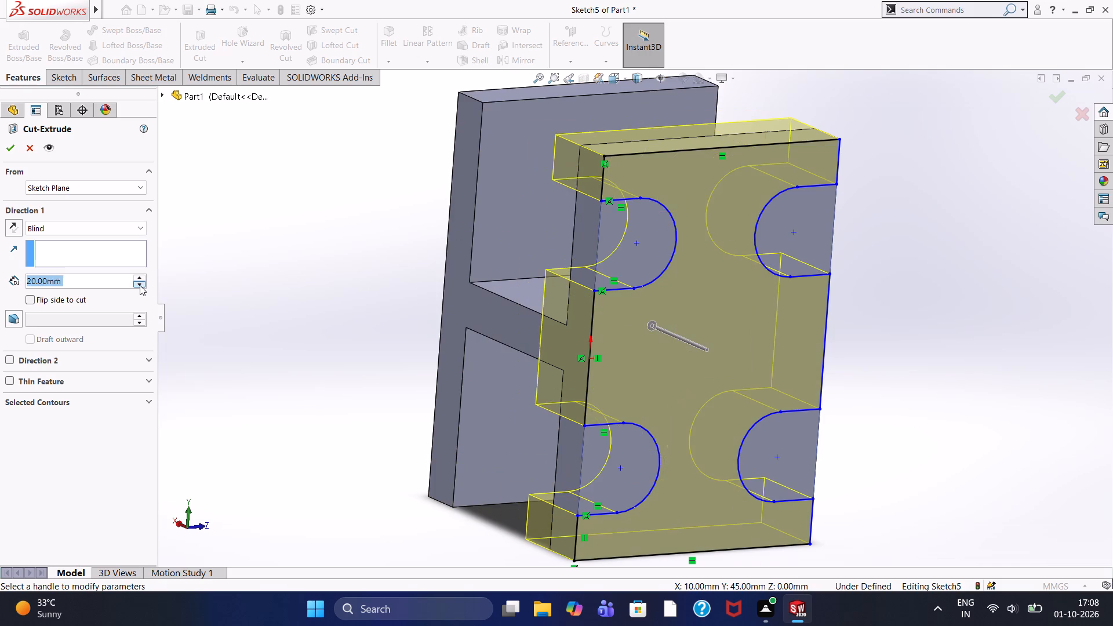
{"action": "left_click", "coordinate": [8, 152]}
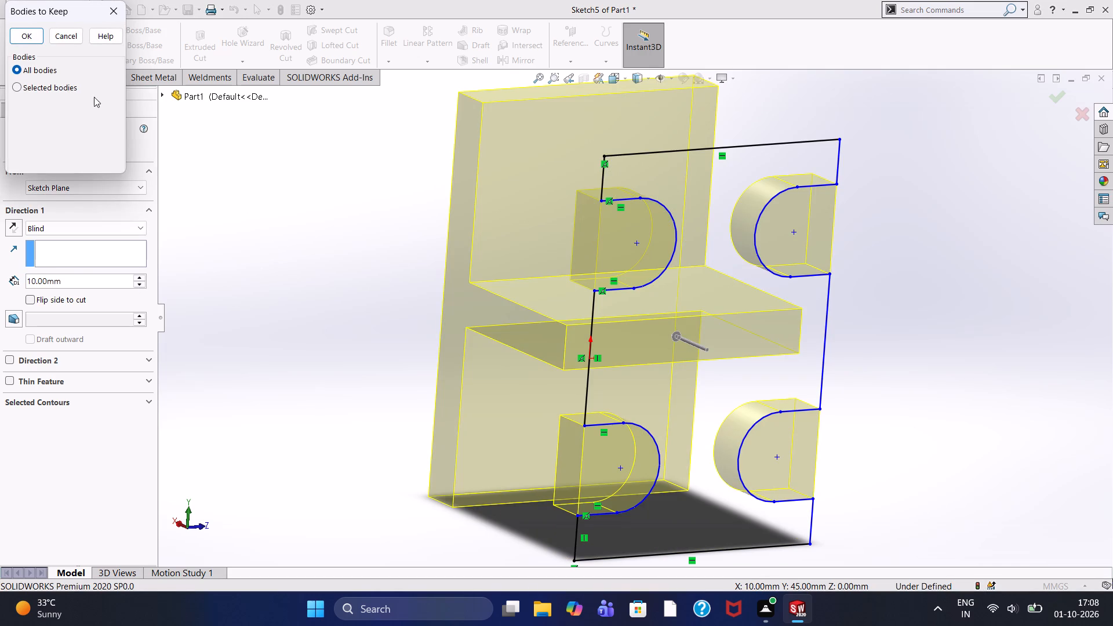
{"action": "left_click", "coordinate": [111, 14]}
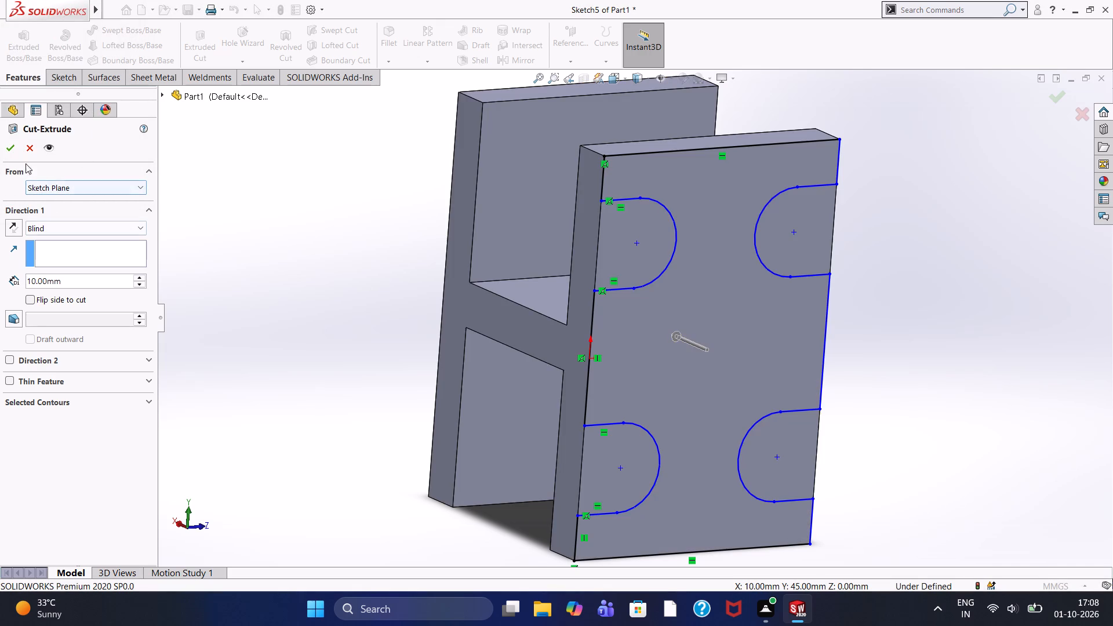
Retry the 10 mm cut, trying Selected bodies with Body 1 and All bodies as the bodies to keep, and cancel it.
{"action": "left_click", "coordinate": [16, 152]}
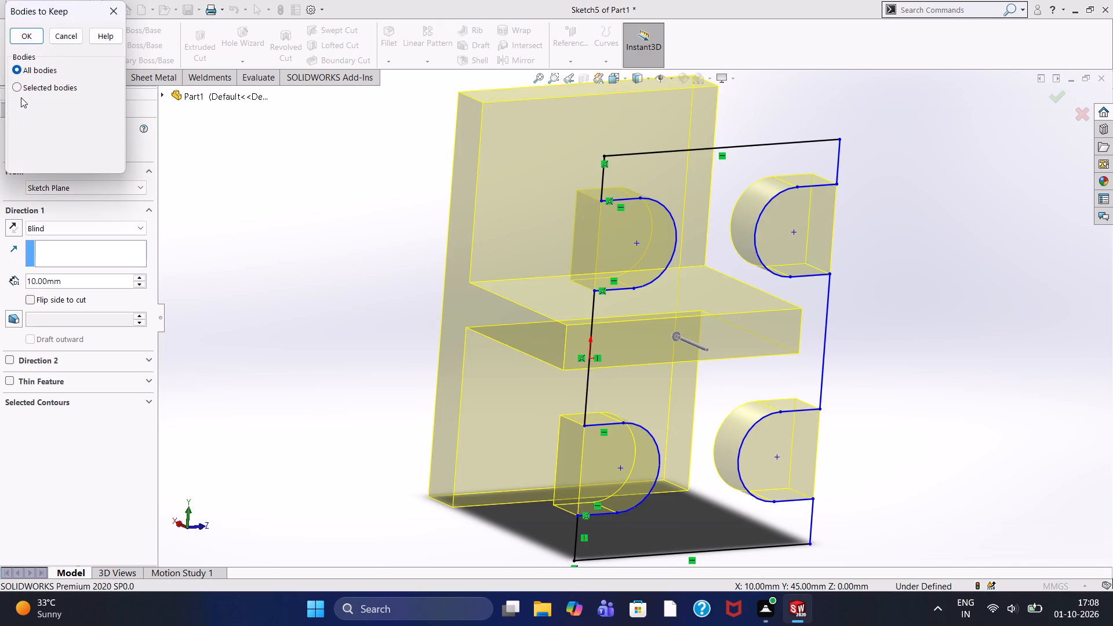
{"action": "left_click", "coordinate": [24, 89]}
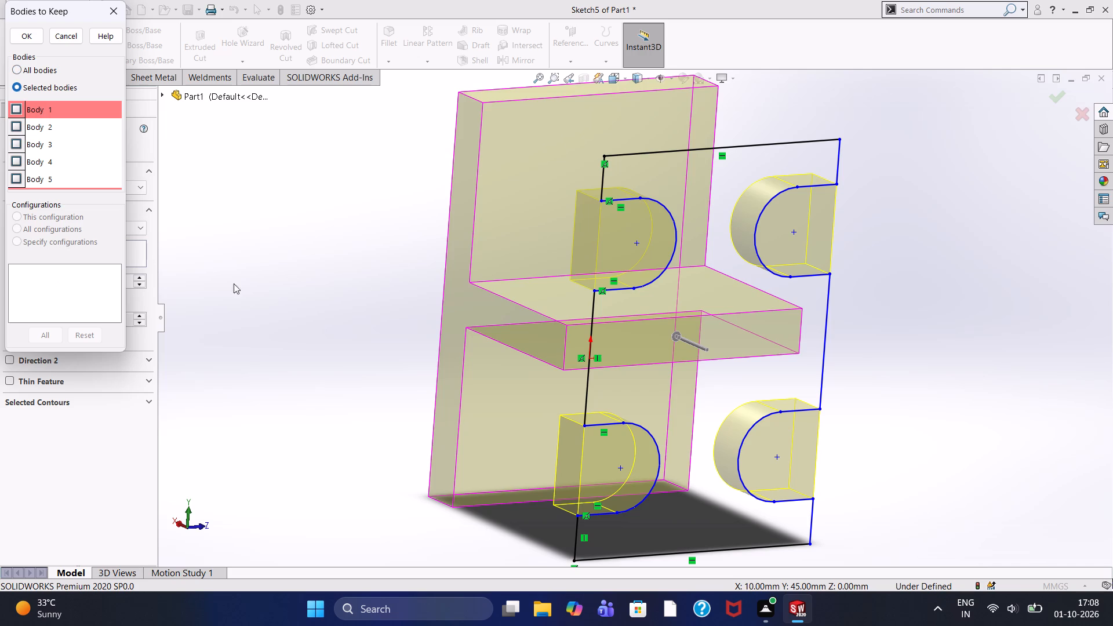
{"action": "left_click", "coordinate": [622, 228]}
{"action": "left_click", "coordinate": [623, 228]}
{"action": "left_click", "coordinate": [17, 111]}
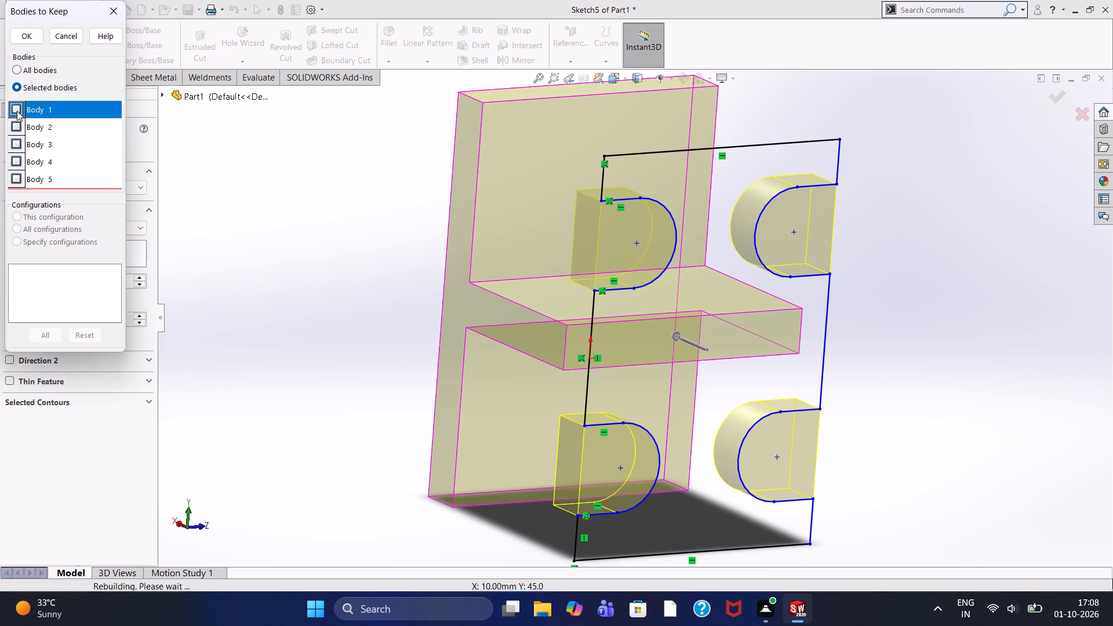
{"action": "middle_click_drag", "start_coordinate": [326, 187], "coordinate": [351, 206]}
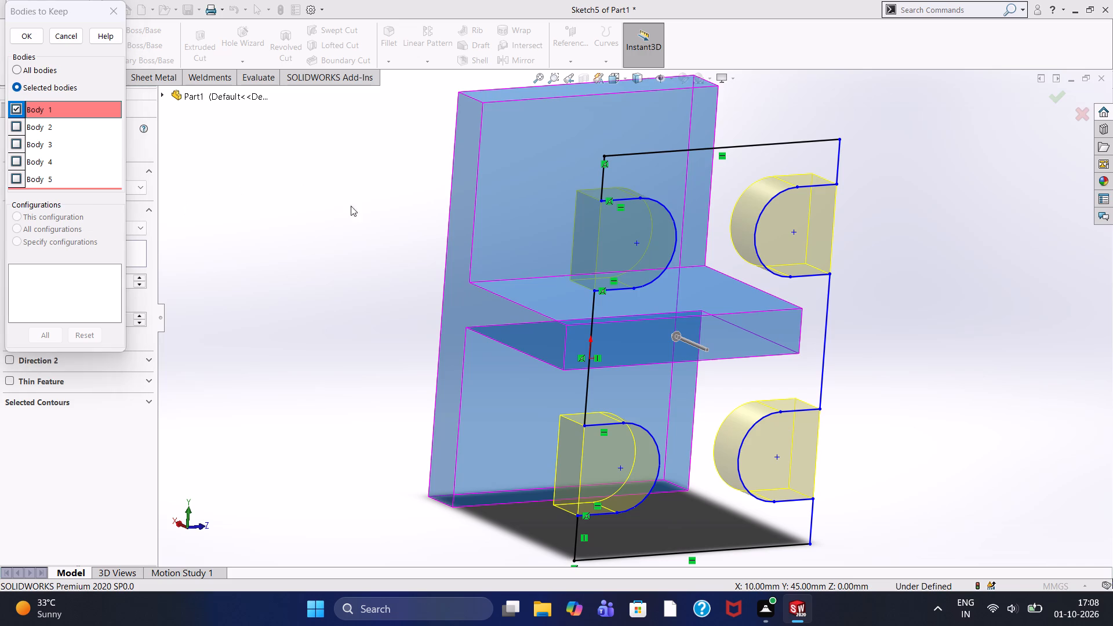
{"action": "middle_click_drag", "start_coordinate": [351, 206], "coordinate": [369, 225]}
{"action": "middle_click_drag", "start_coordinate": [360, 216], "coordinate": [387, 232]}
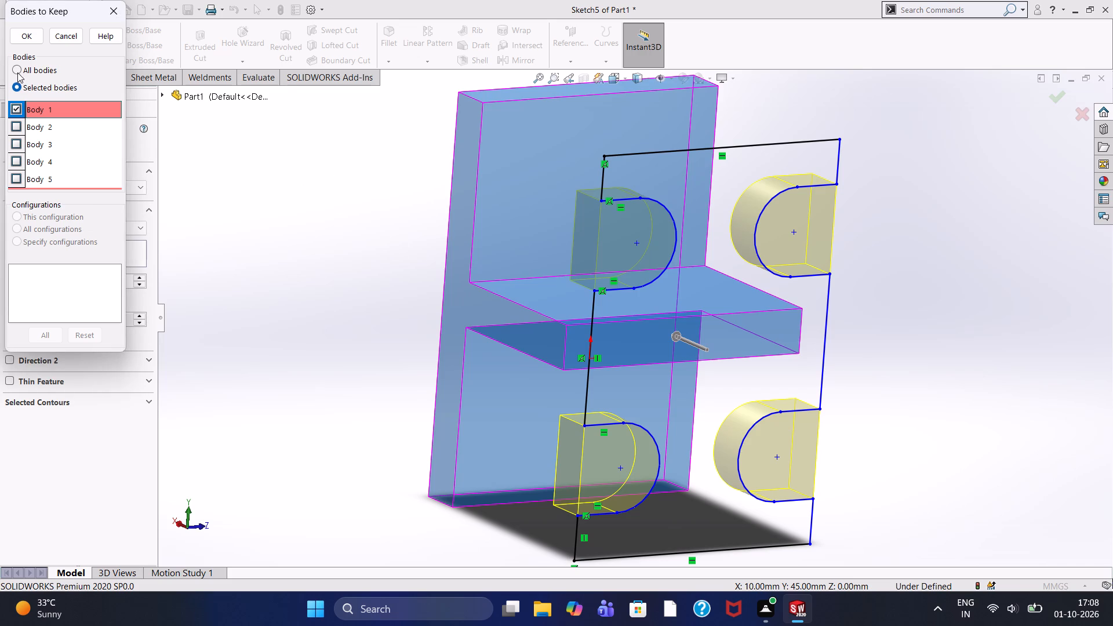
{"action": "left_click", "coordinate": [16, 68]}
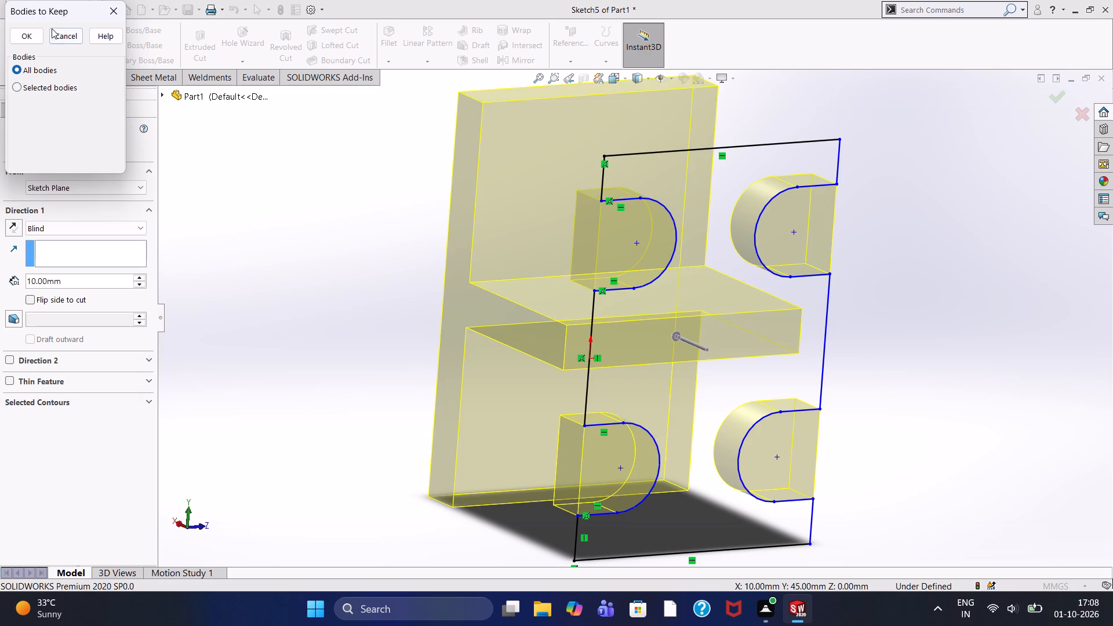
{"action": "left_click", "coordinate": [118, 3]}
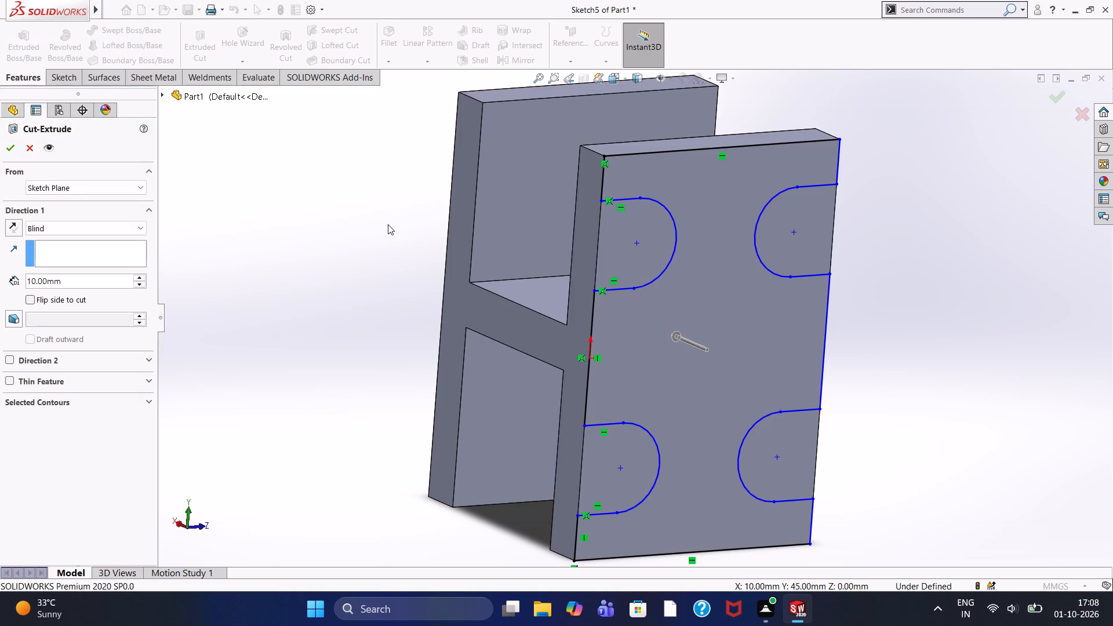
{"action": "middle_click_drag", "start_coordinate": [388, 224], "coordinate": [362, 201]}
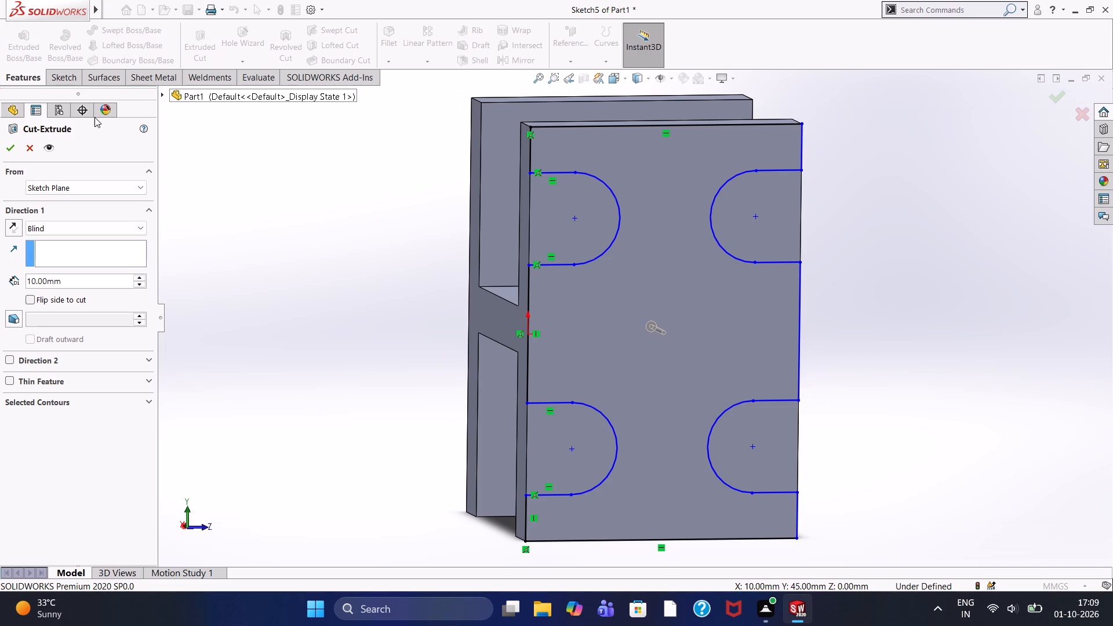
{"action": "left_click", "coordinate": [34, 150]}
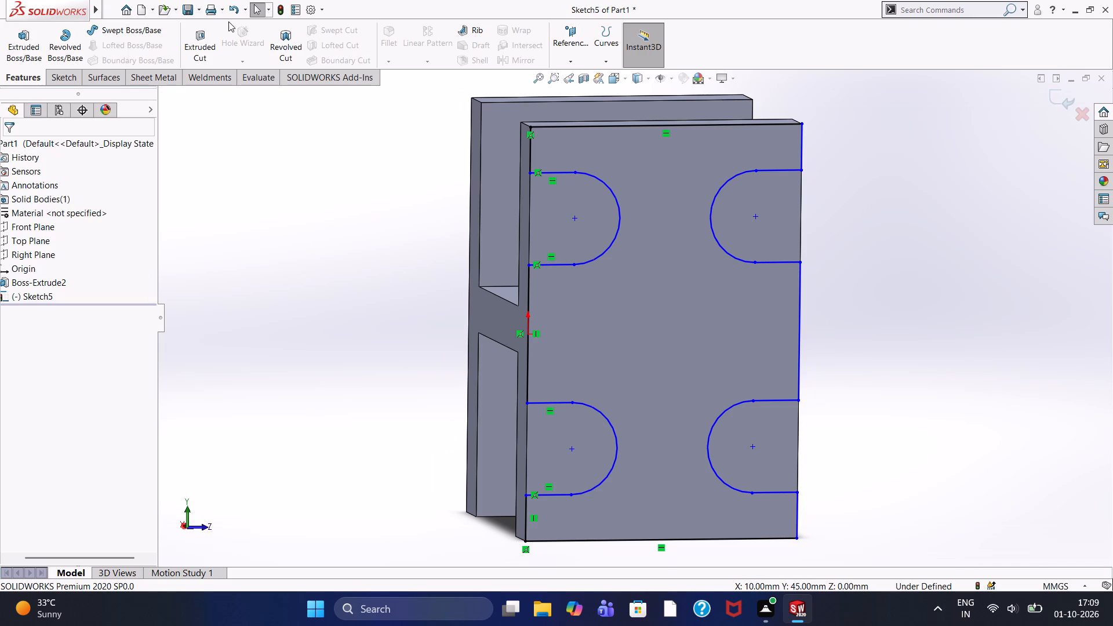
Close the upper and lower notches on the face edge through the origin with 20 mm vertical lines across their open ends.
{"action": "left_click", "coordinate": [72, 75]}
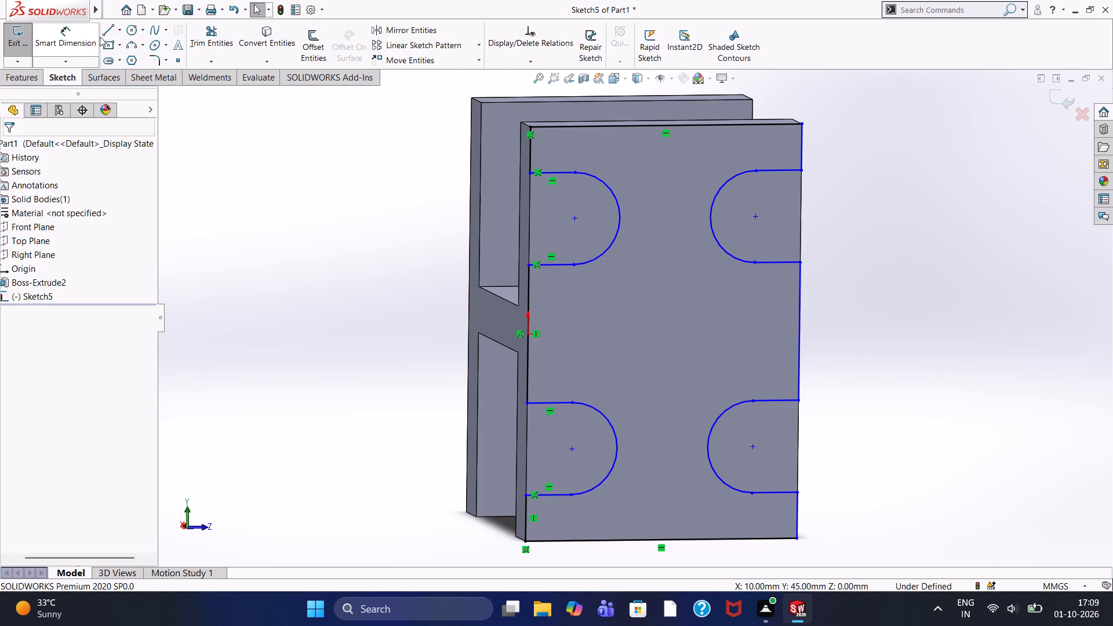
{"action": "left_click", "coordinate": [110, 30]}
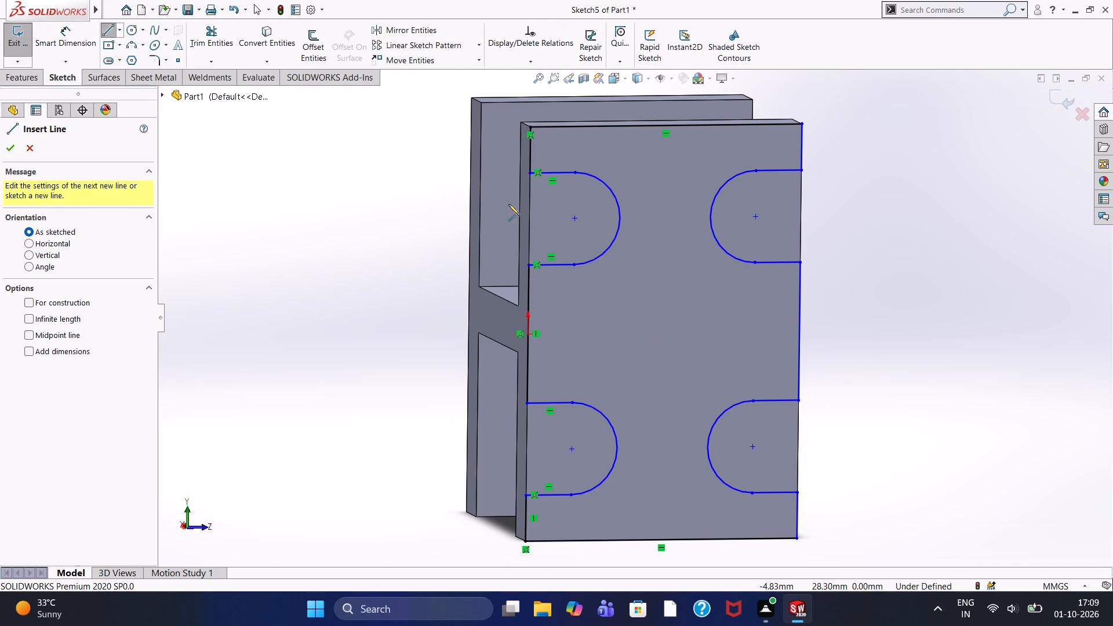
{"action": "left_click", "coordinate": [533, 174]}
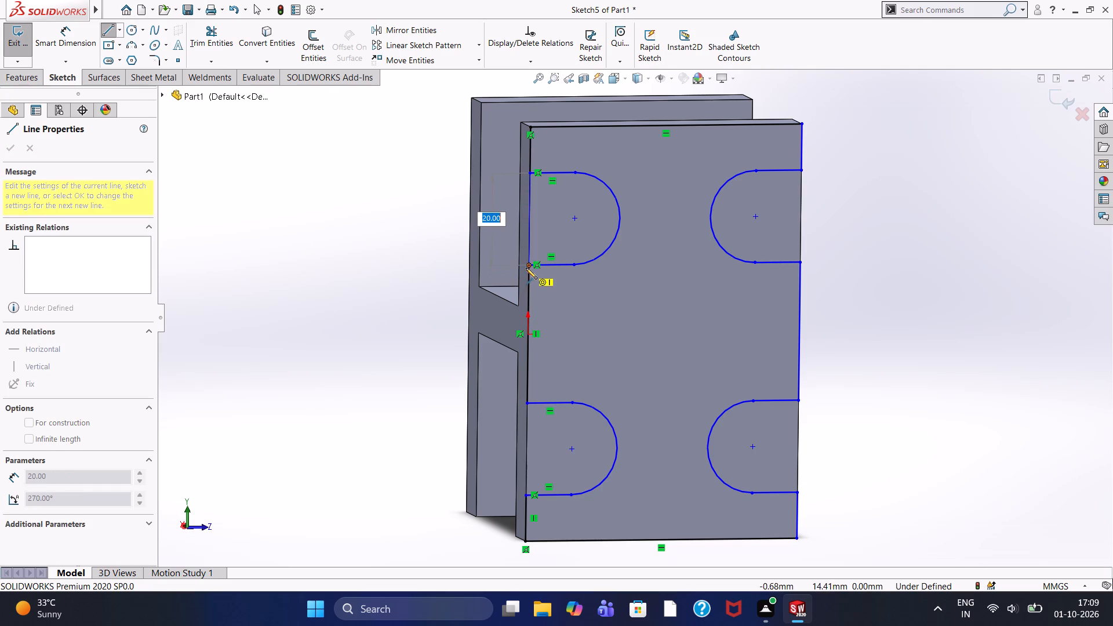
{"action": "left_click", "coordinate": [532, 264]}
{"action": "right_click", "coordinate": [294, 203]}
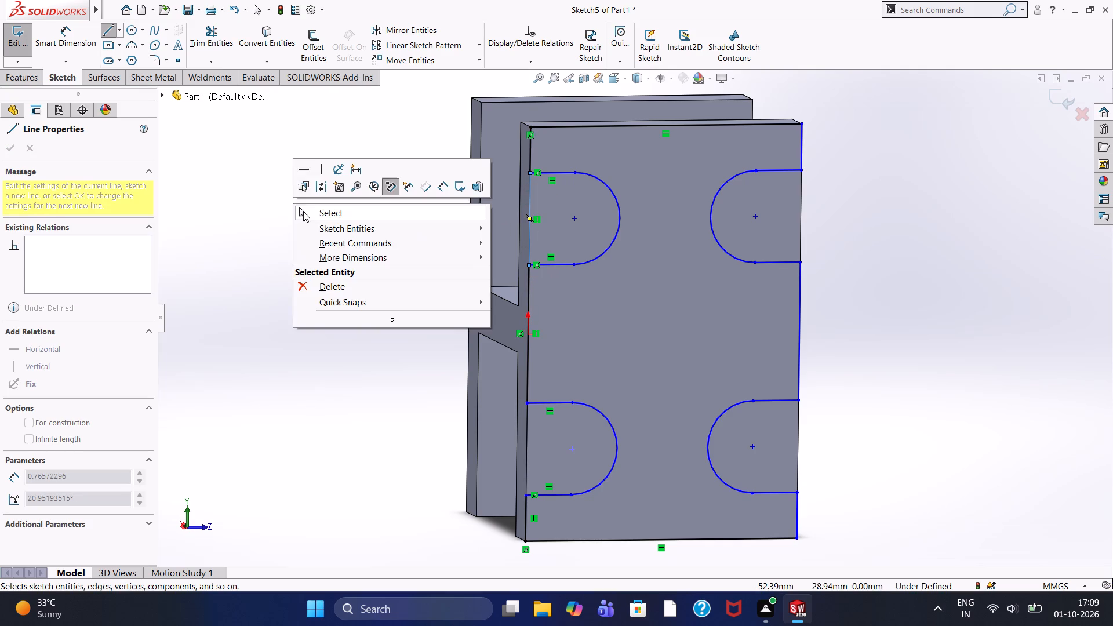
{"action": "left_click", "coordinate": [312, 215]}
{"action": "left_click", "coordinate": [109, 26]}
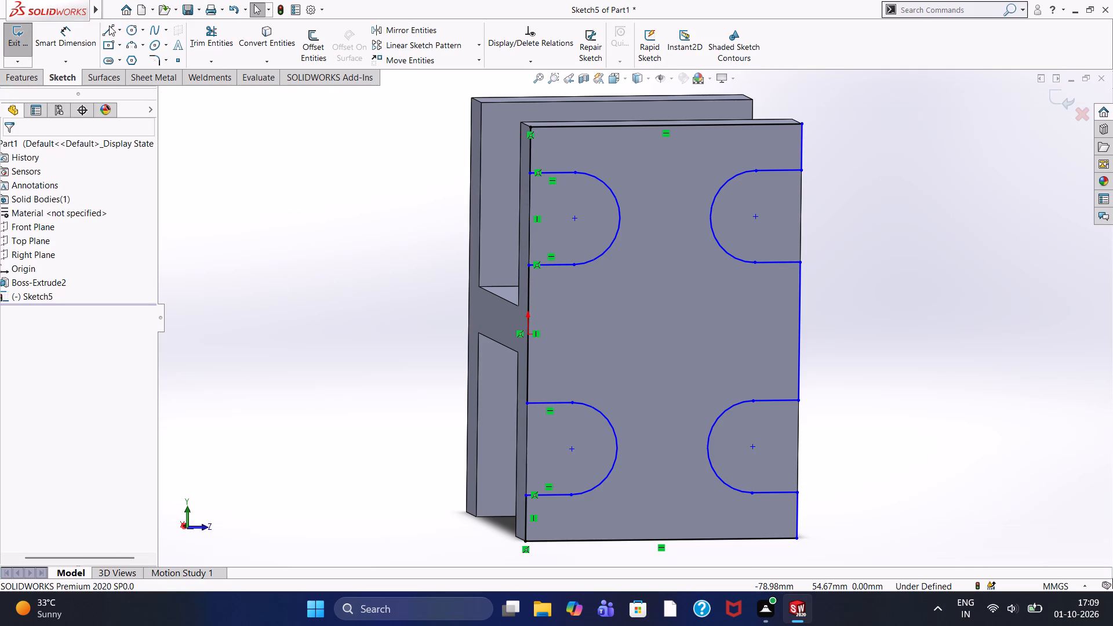
{"action": "left_click", "coordinate": [528, 403]}
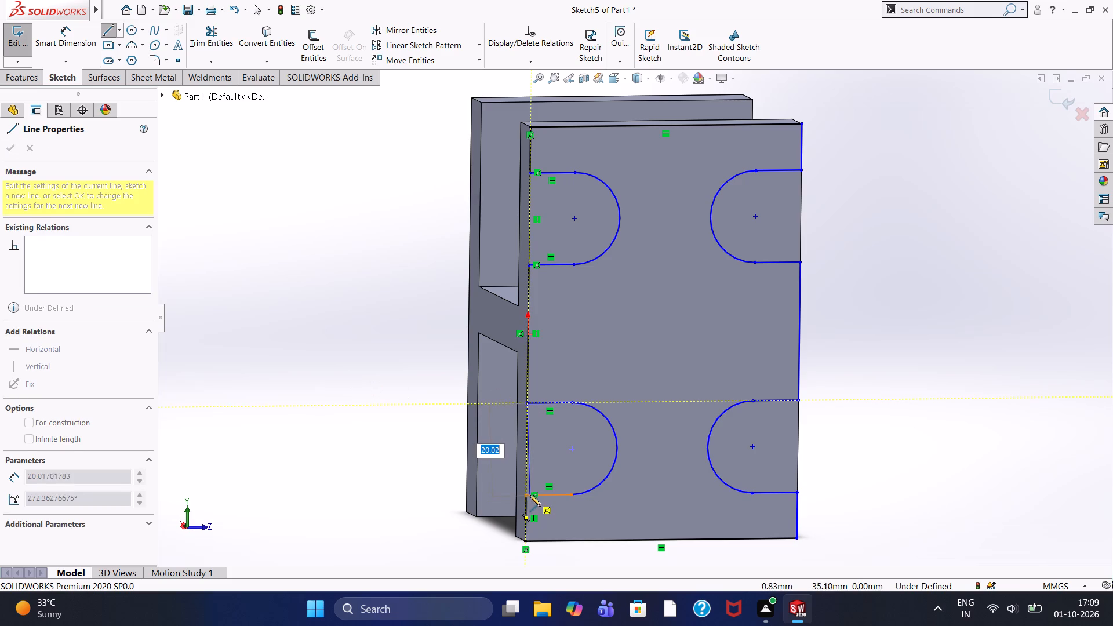
{"action": "left_click", "coordinate": [525, 496]}
{"action": "right_click", "coordinate": [388, 387]}
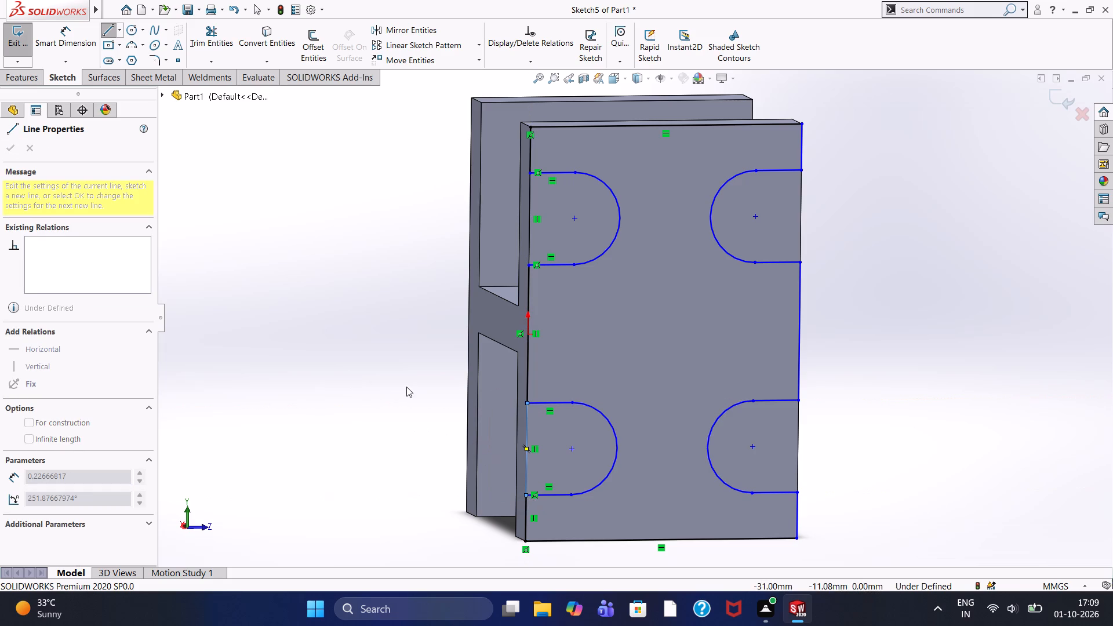
{"action": "left_click", "coordinate": [414, 395]}
Close the upper and lower notches on the face edge opposite the origin with 20 mm vertical lines across their open ends.
{"action": "middle_click_drag", "start_coordinate": [339, 339], "coordinate": [318, 325]}
{"action": "left_click", "coordinate": [108, 30]}
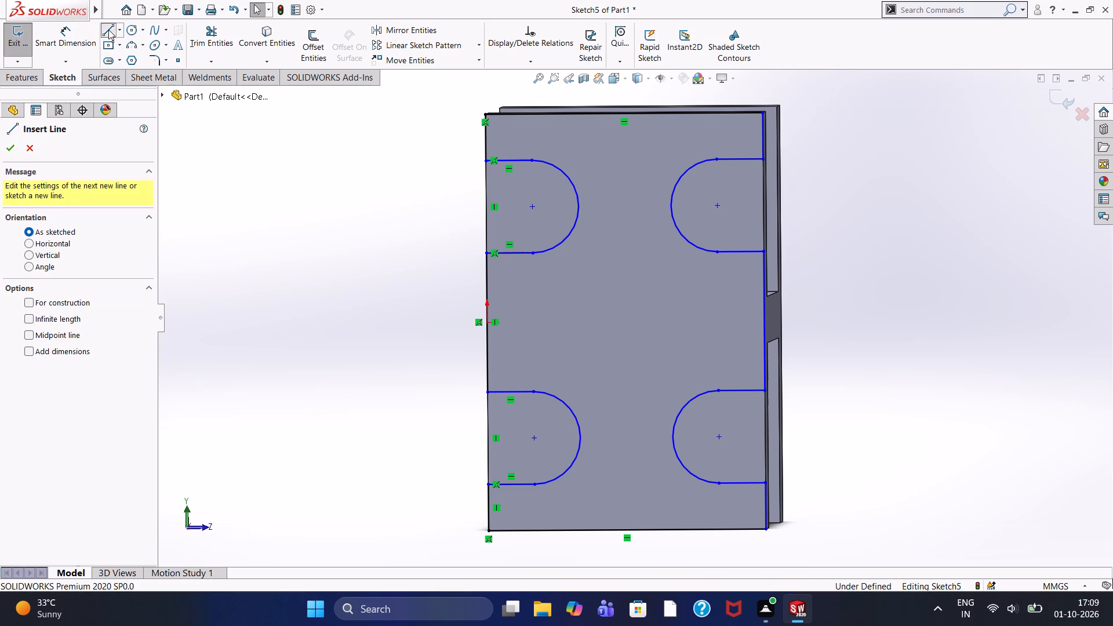
{"action": "left_click", "coordinate": [765, 158]}
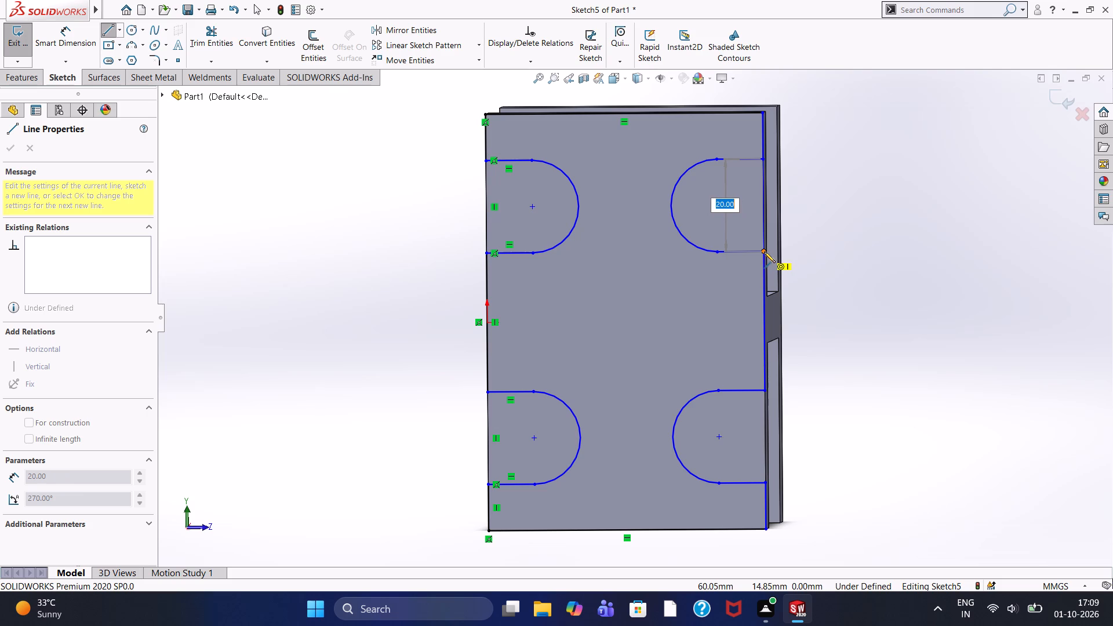
{"action": "left_click", "coordinate": [764, 252]}
{"action": "right_click", "coordinate": [394, 192]}
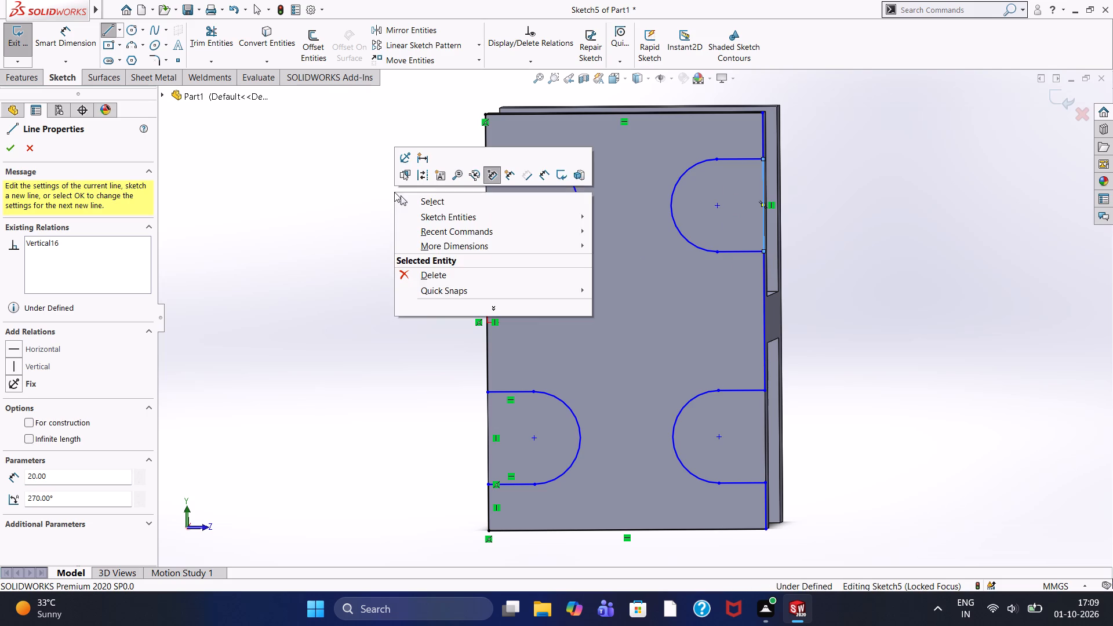
{"action": "left_click", "coordinate": [401, 196]}
{"action": "middle_click_drag", "start_coordinate": [471, 261], "coordinate": [474, 265]}
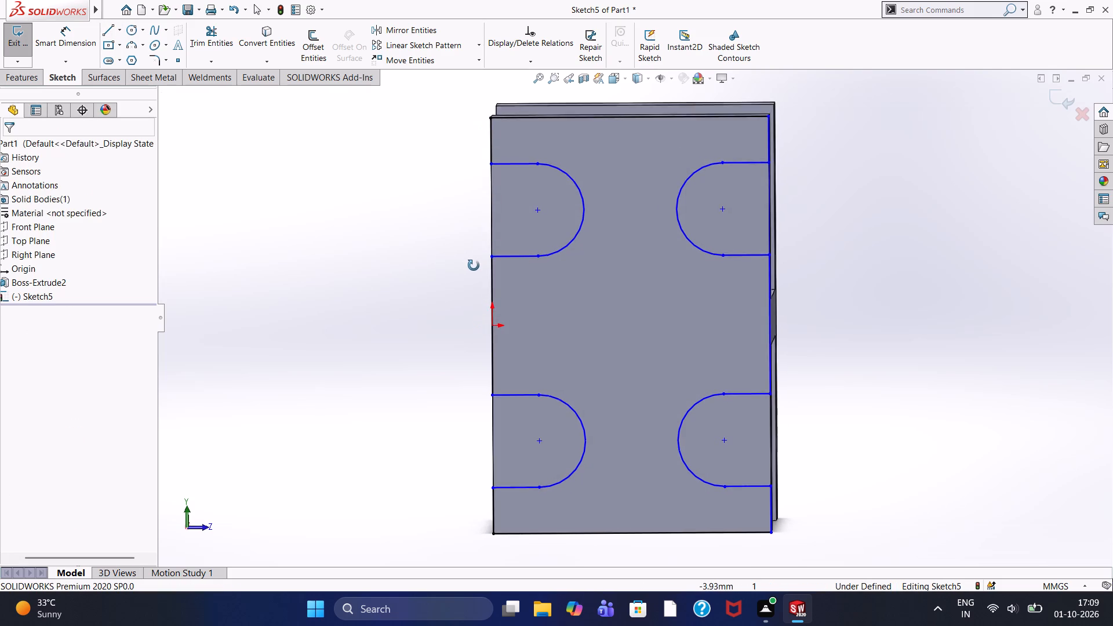
{"action": "middle_click_drag", "start_coordinate": [474, 265], "coordinate": [471, 251]}
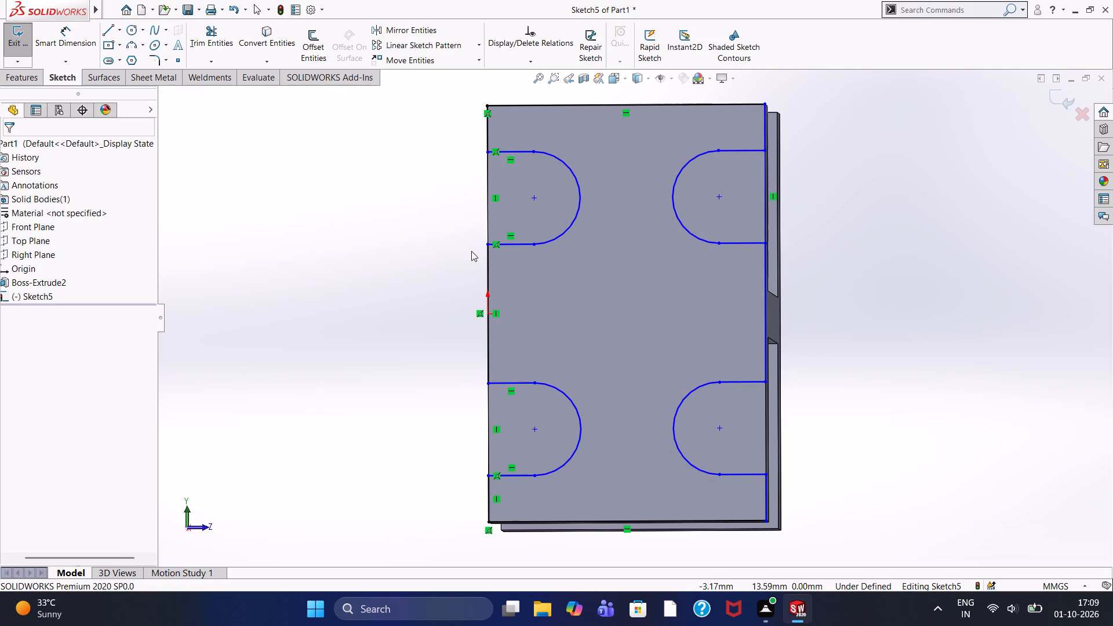
{"action": "left_click", "coordinate": [107, 32]}
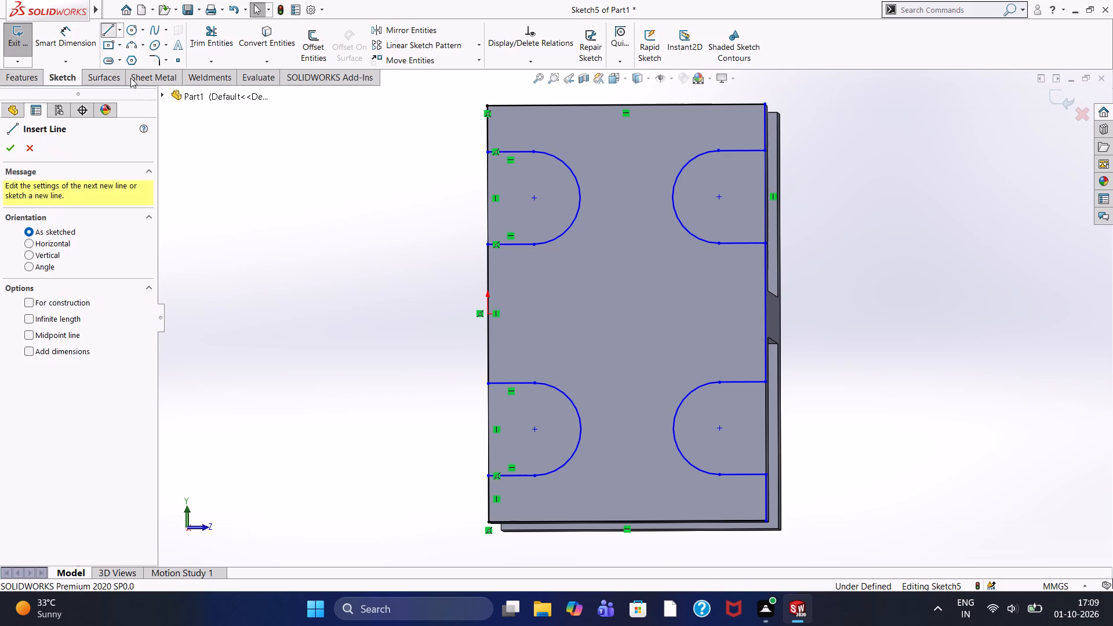
{"action": "left_click", "coordinate": [766, 381]}
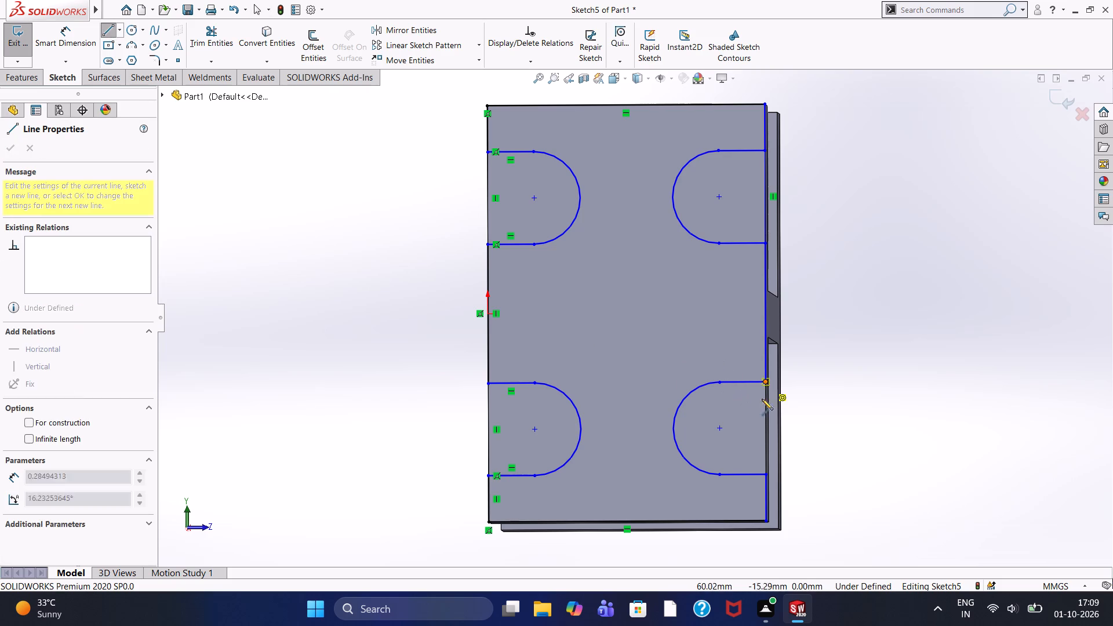
{"action": "left_click", "coordinate": [766, 474]}
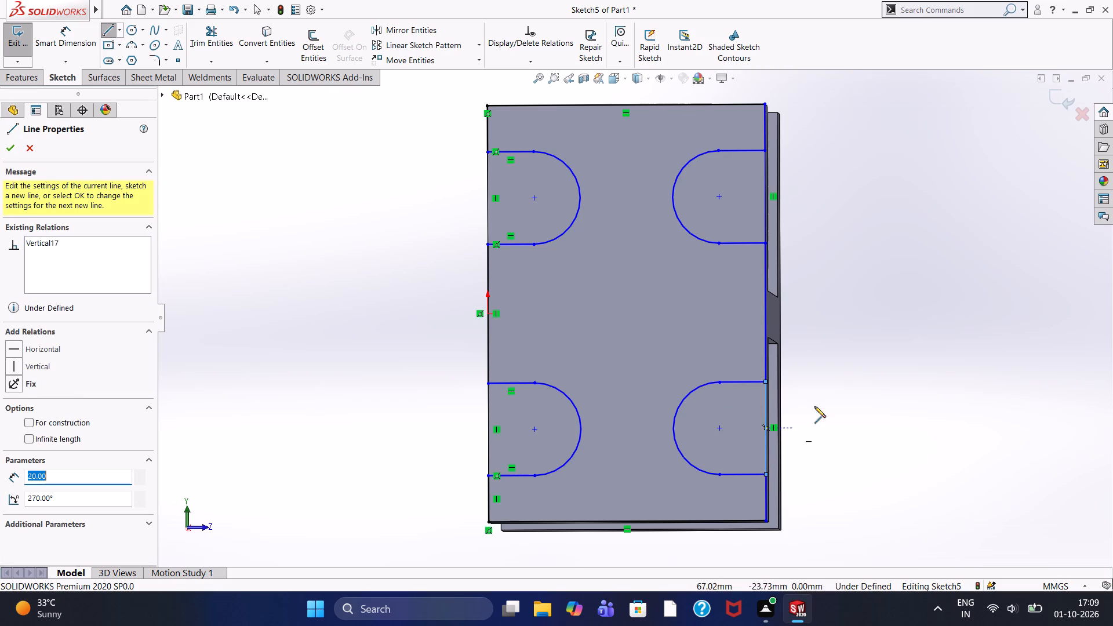
{"action": "right_click", "coordinate": [846, 363]}
{"action": "left_click", "coordinate": [851, 372]}
Cut the four closed notch regions through the upright with a blind extruded cut 10 mm deep.
{"action": "middle_click_drag", "start_coordinate": [419, 297], "coordinate": [437, 344]}
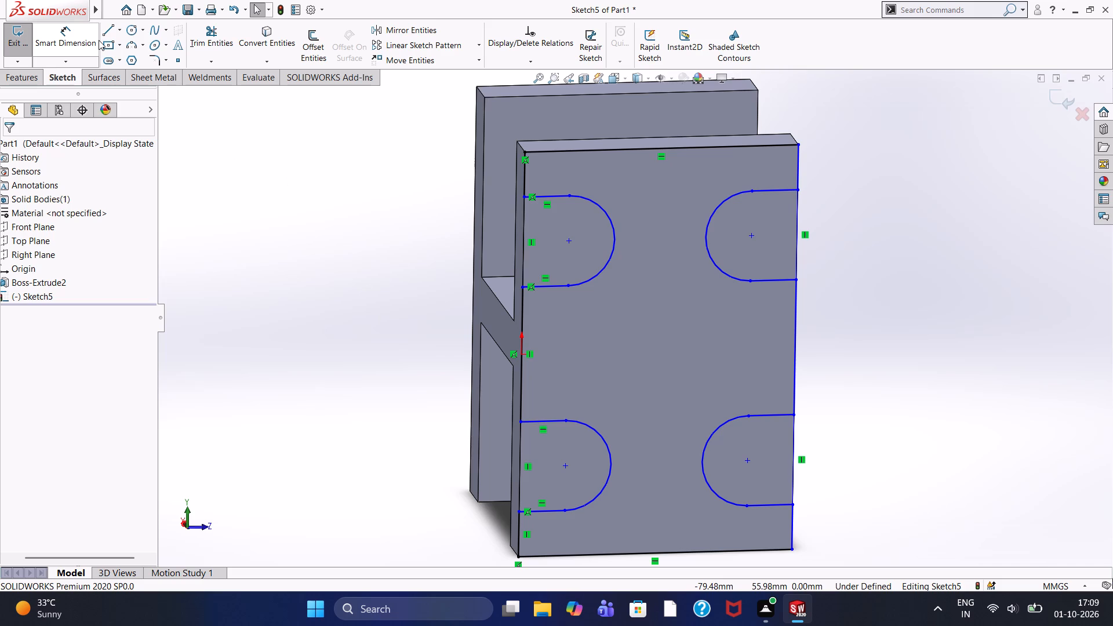
{"action": "left_click", "coordinate": [28, 72]}
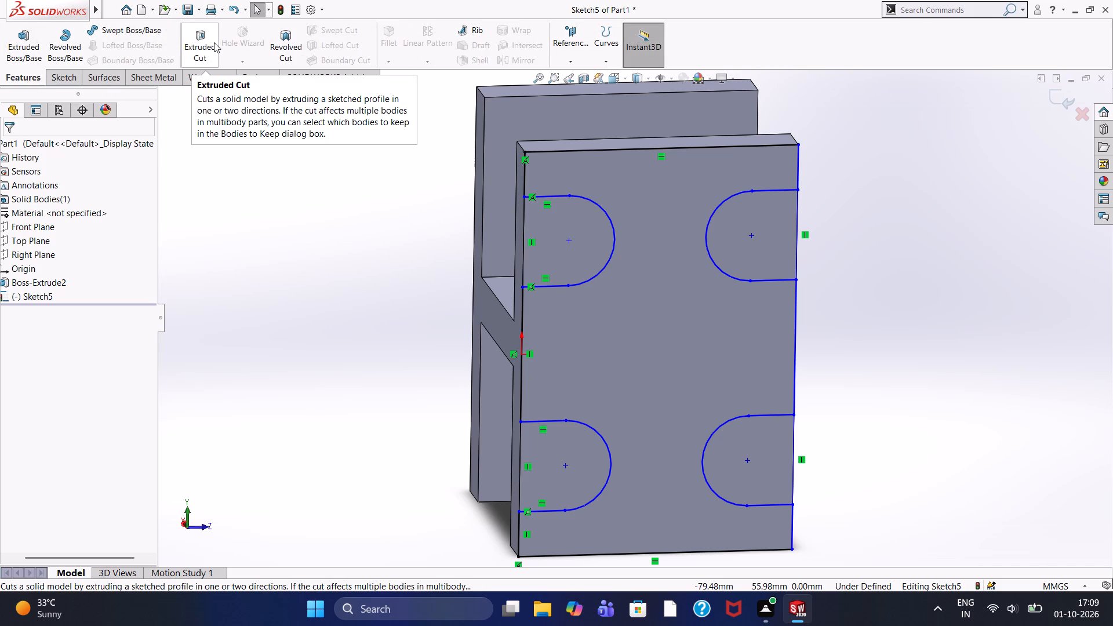
{"action": "left_click", "coordinate": [209, 42]}
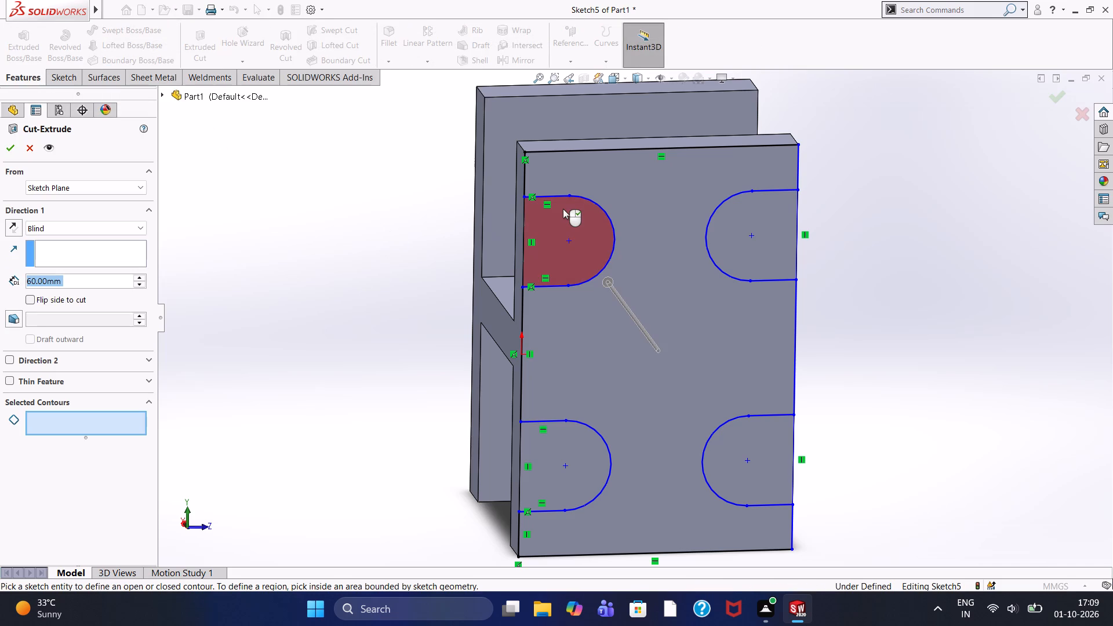
{"action": "left_click", "coordinate": [560, 214]}
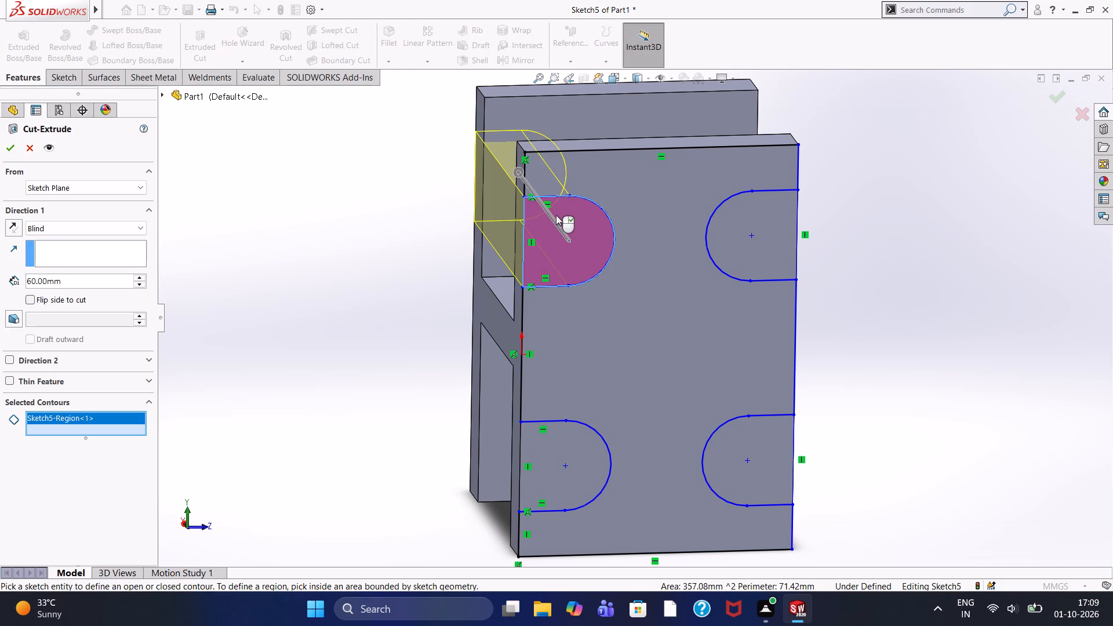
{"action": "triple_click", "coordinate": [136, 286]}
{"action": "triple_click", "coordinate": [136, 286]}
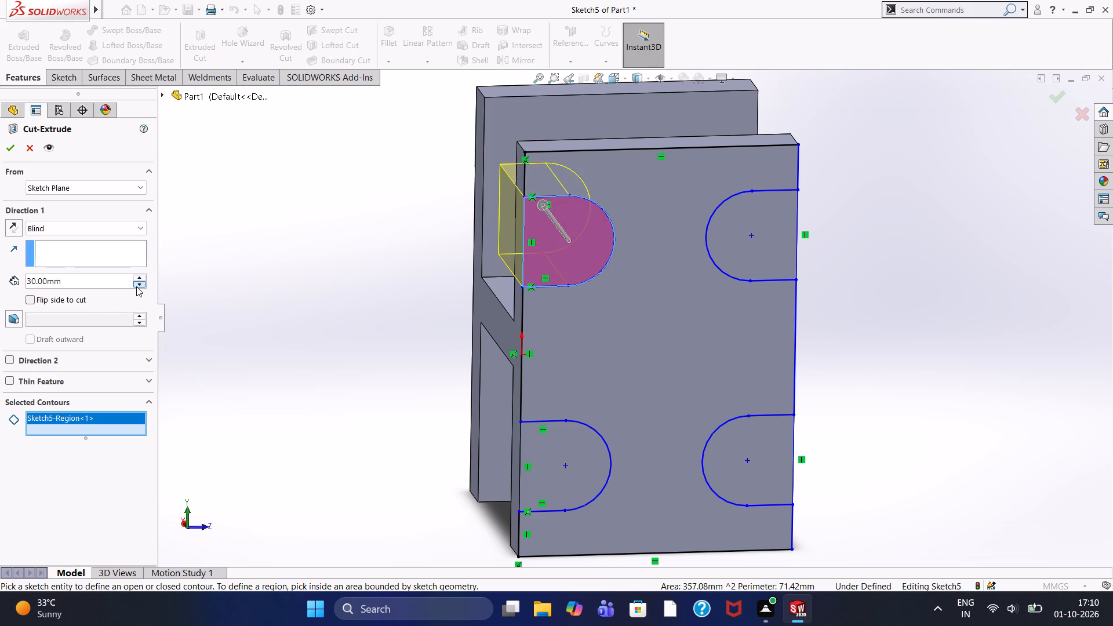
{"action": "left_click", "coordinate": [136, 286]}
{"action": "left_click", "coordinate": [730, 234]}
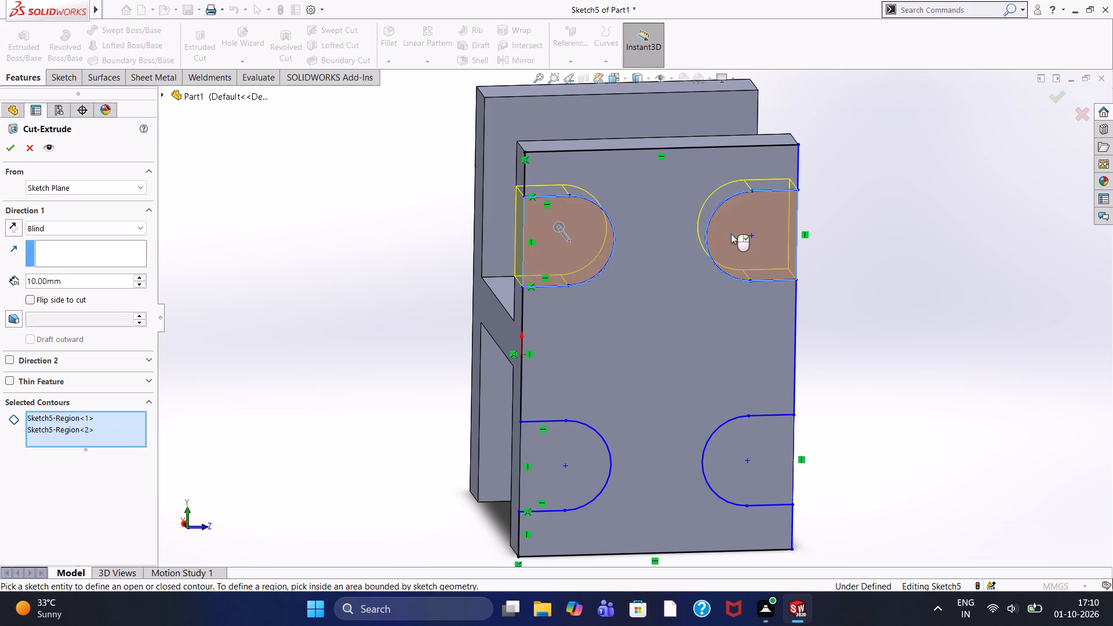
{"action": "left_click", "coordinate": [572, 465]}
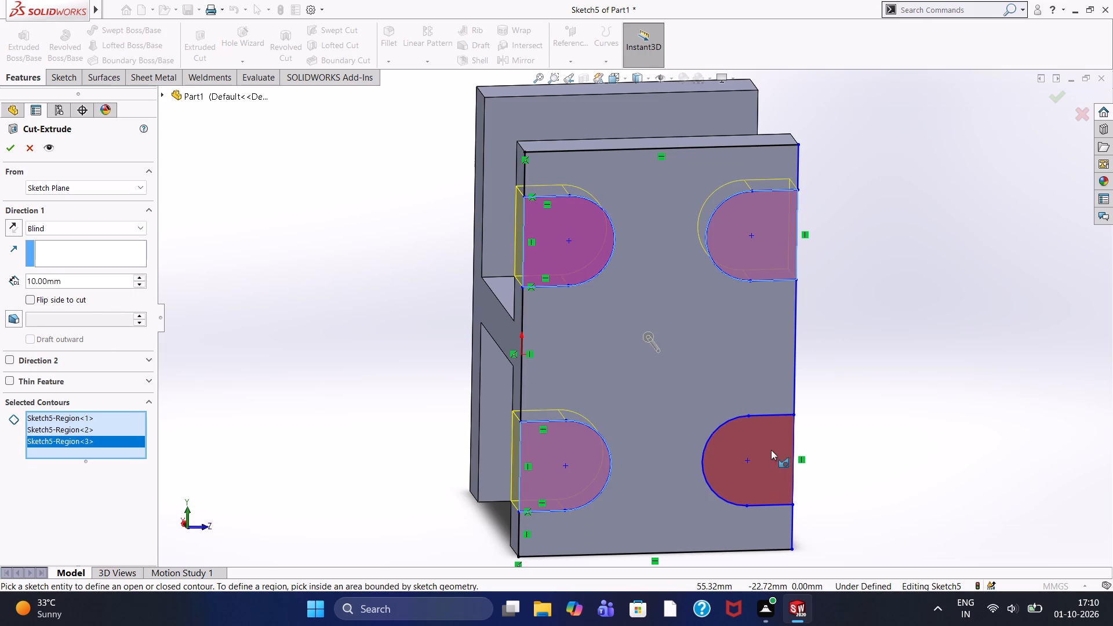
{"action": "left_click", "coordinate": [771, 450]}
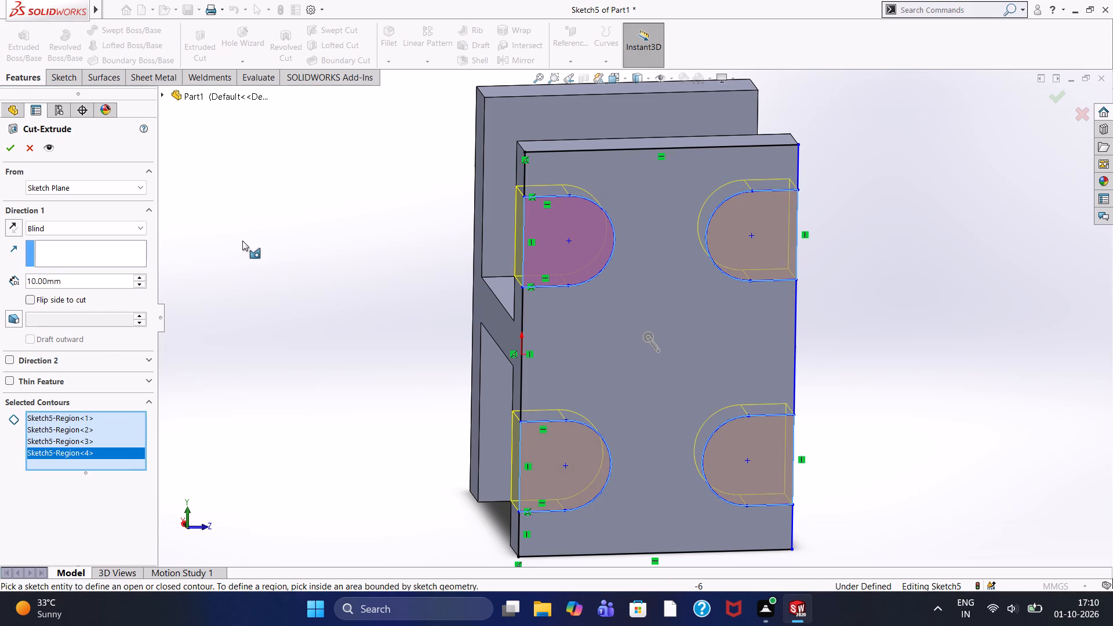
{"action": "left_click", "coordinate": [8, 151]}
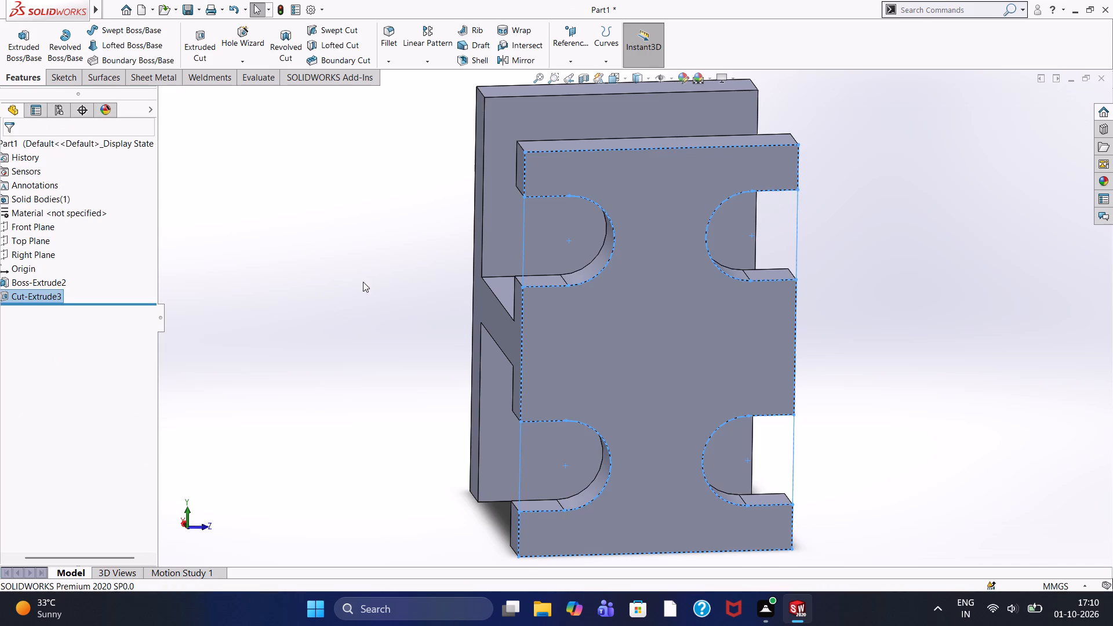
Start a sketch on the outer face of the opposite, uncut upright and view it face-on.
{"action": "left_click", "coordinate": [377, 271]}
{"action": "middle_click_drag", "start_coordinate": [377, 271], "coordinate": [420, 303]}
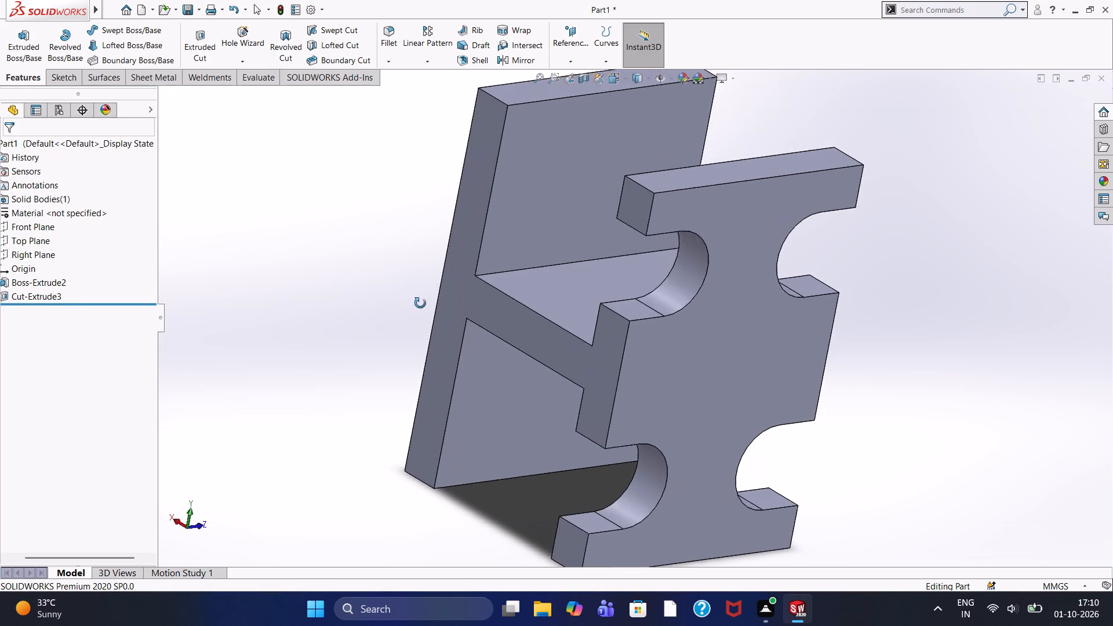
{"action": "middle_click_drag", "start_coordinate": [420, 303], "coordinate": [557, 401]}
{"action": "left_click", "coordinate": [560, 292]}
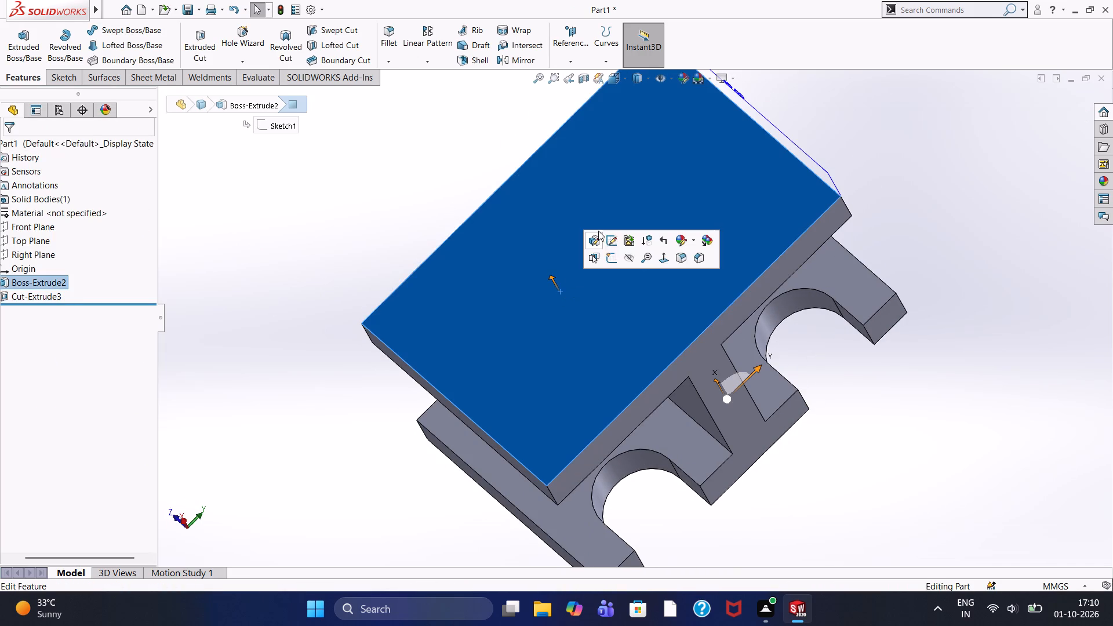
{"action": "left_click", "coordinate": [609, 253]}
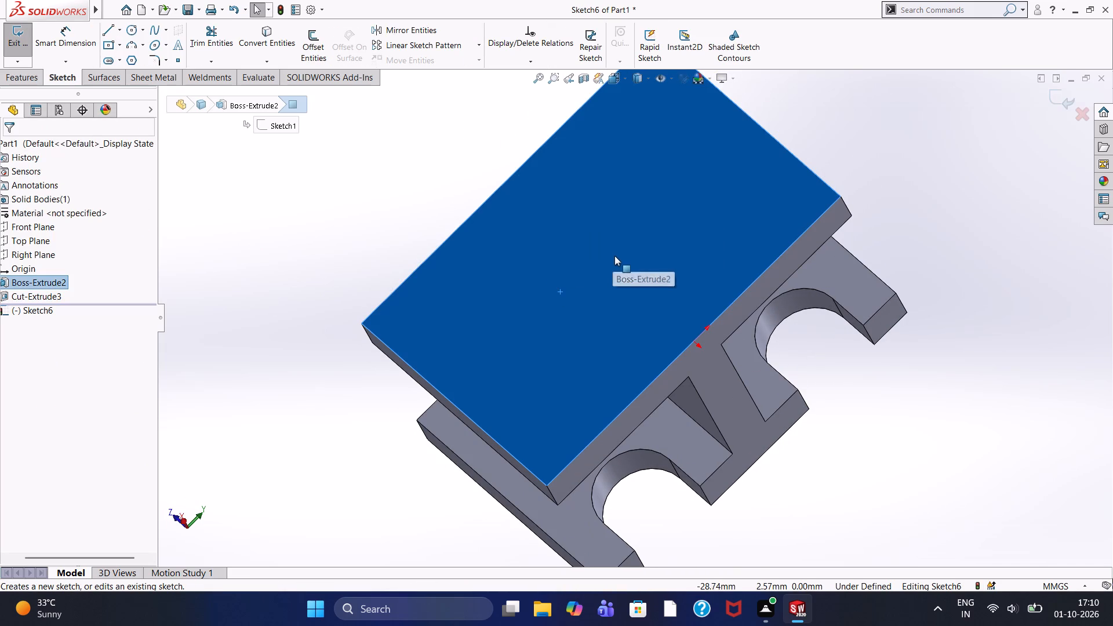
{"action": "key", "text": "ctrl+8"}
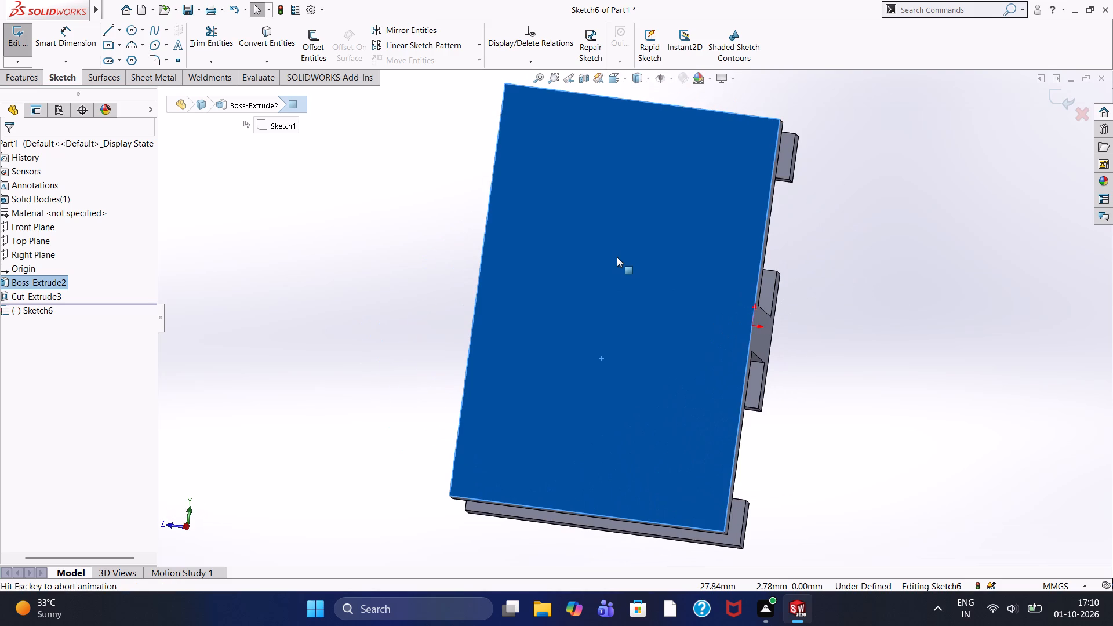
{"action": "left_click", "coordinate": [411, 290]}
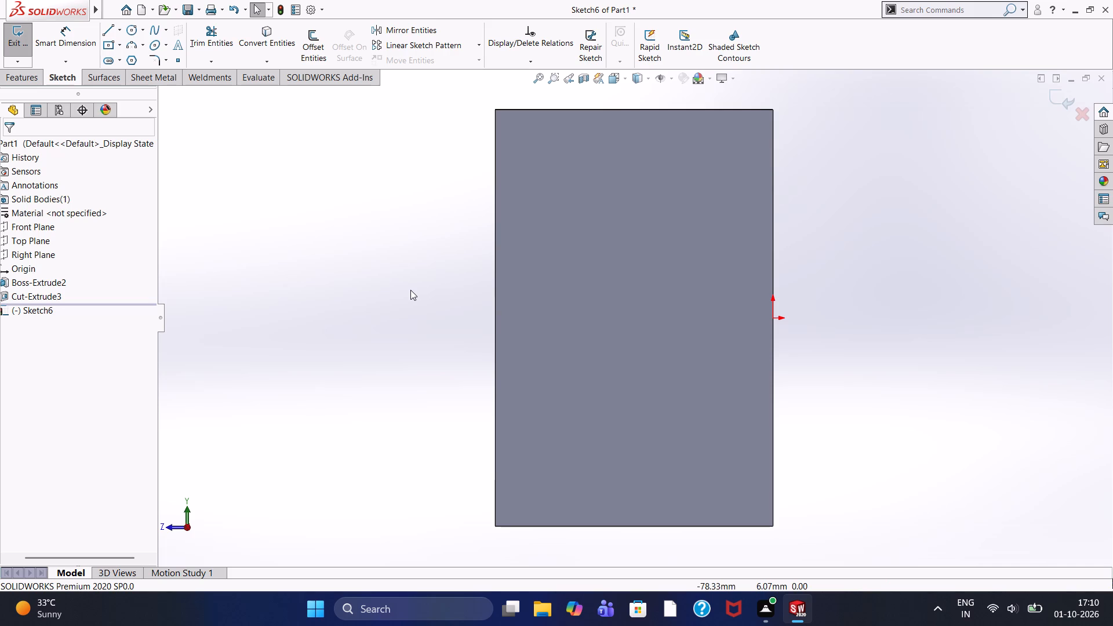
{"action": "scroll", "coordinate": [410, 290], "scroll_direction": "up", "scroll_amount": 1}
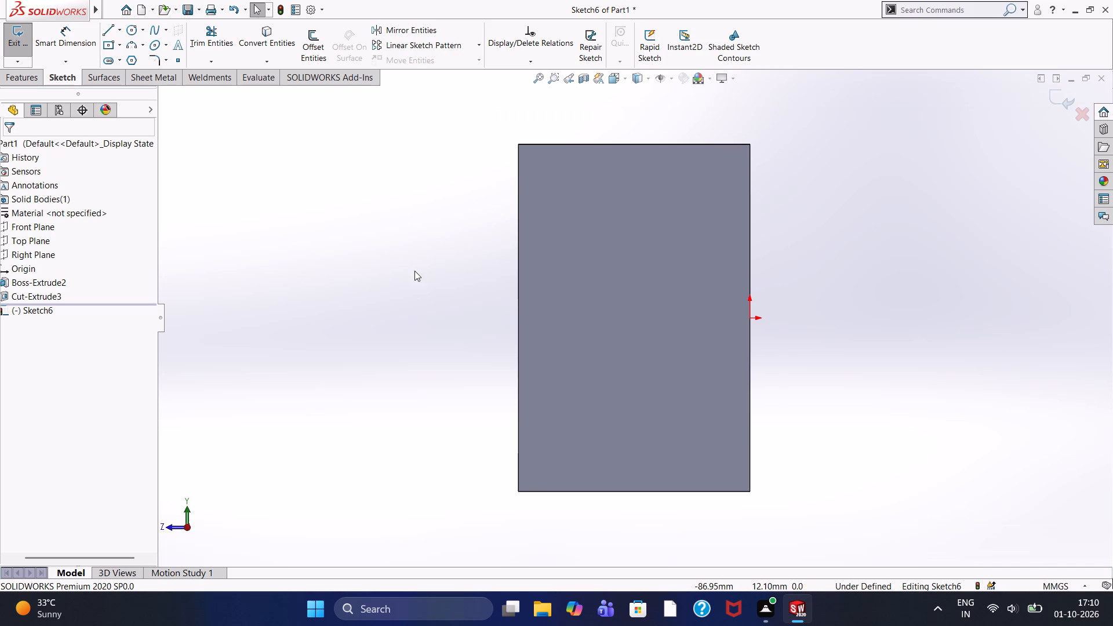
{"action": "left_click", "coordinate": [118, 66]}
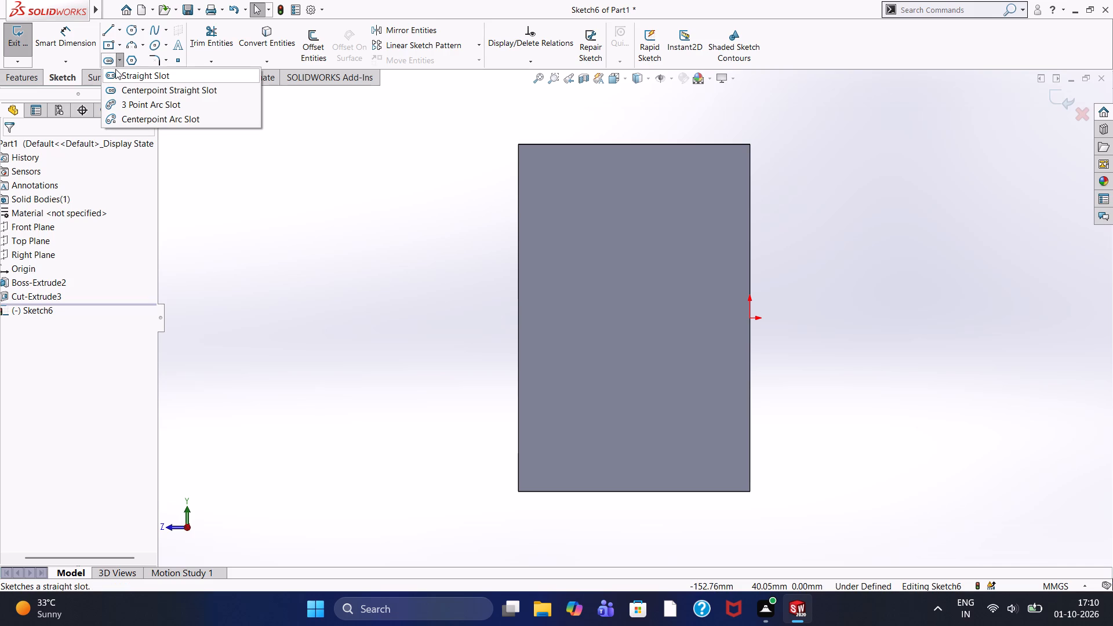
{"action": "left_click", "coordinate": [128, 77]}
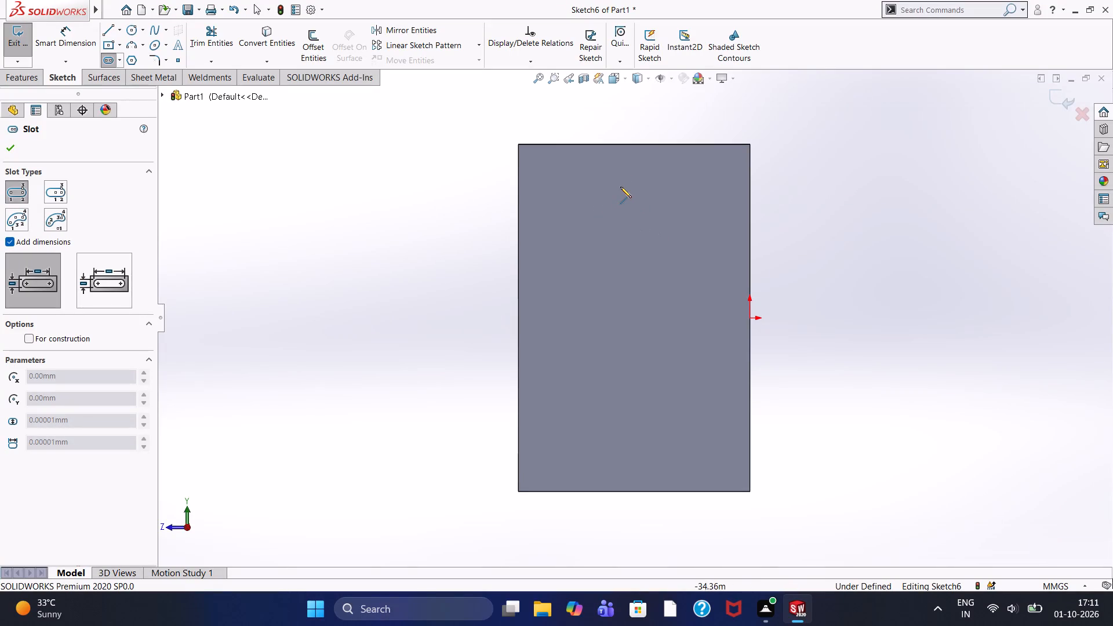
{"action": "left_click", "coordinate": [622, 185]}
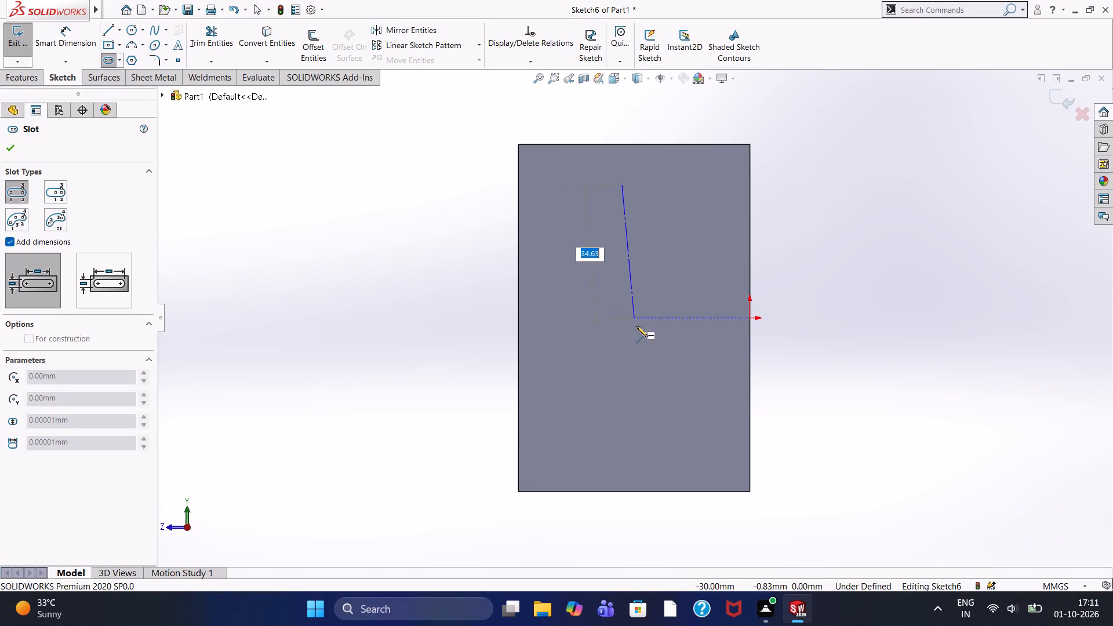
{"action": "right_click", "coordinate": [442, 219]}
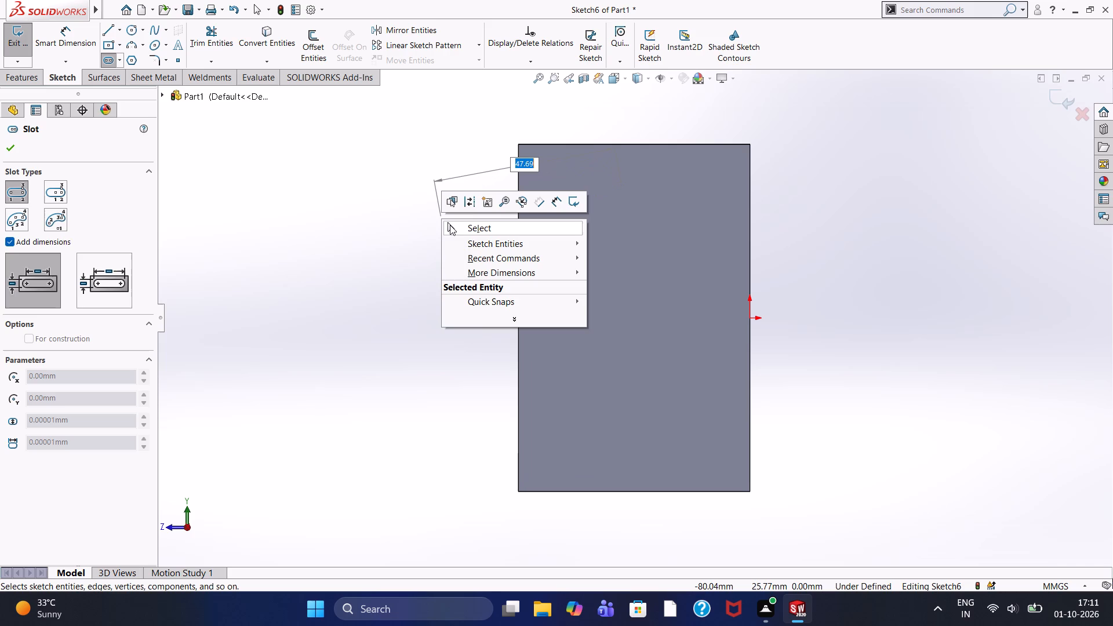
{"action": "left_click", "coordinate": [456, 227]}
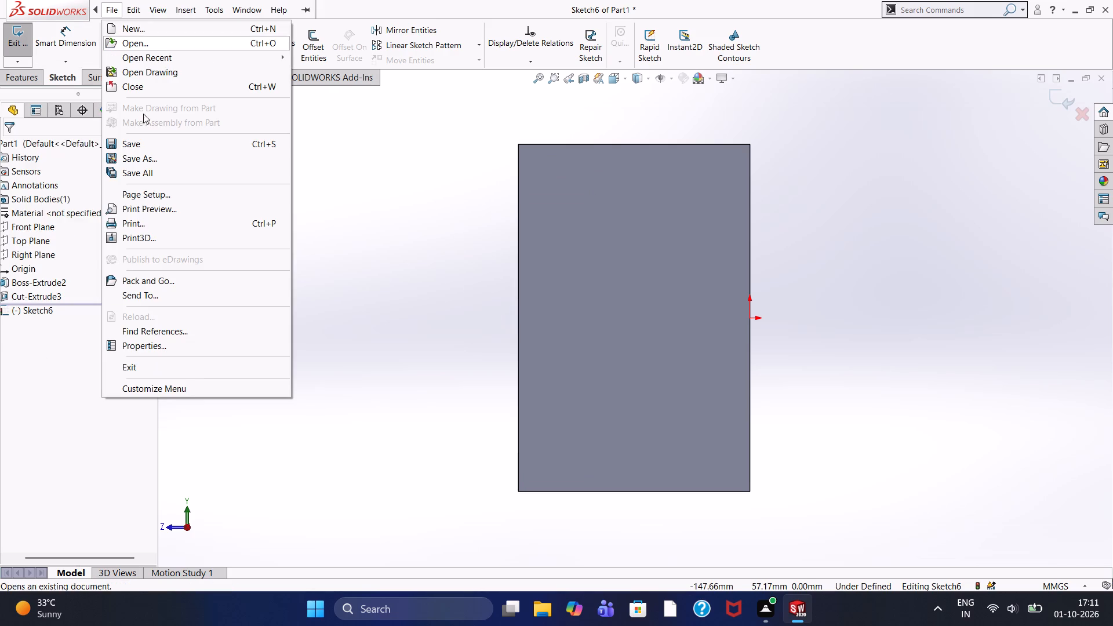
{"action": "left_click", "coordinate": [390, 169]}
Draw a 90 mm vertical centerline between the midpoints of the face's top and bottom edges.
{"action": "left_click", "coordinate": [119, 31]}
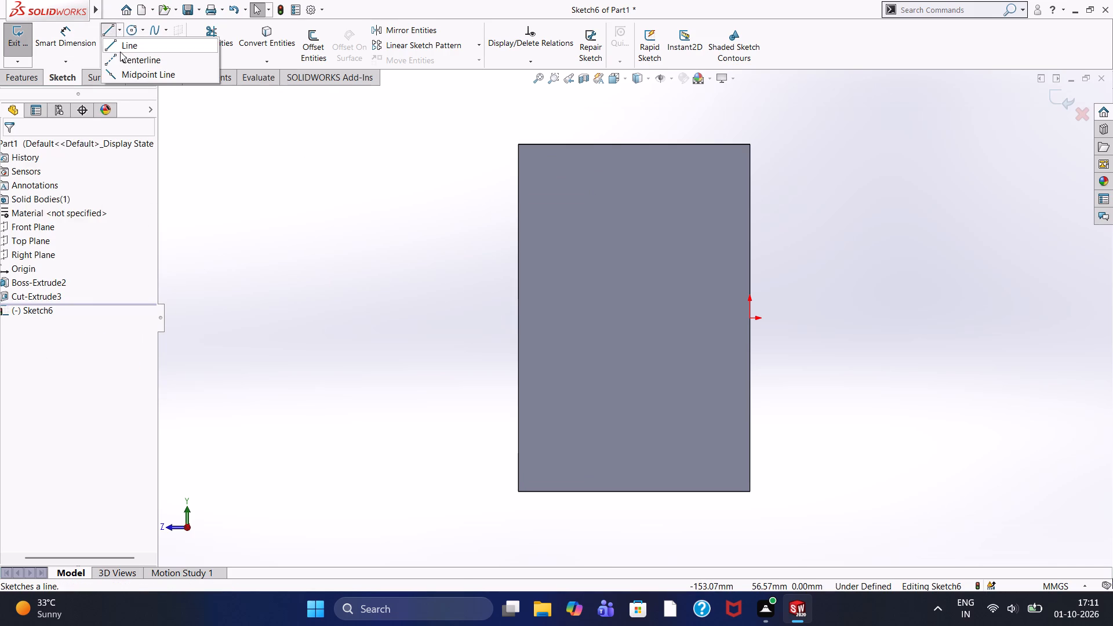
{"action": "left_click", "coordinate": [125, 57]}
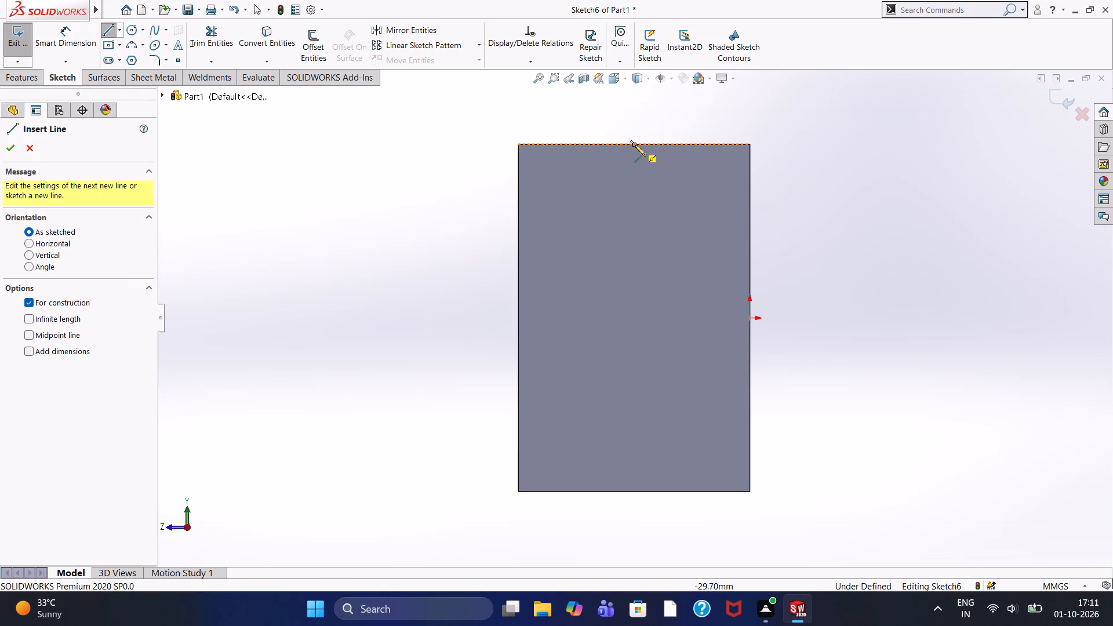
{"action": "left_click", "coordinate": [635, 145]}
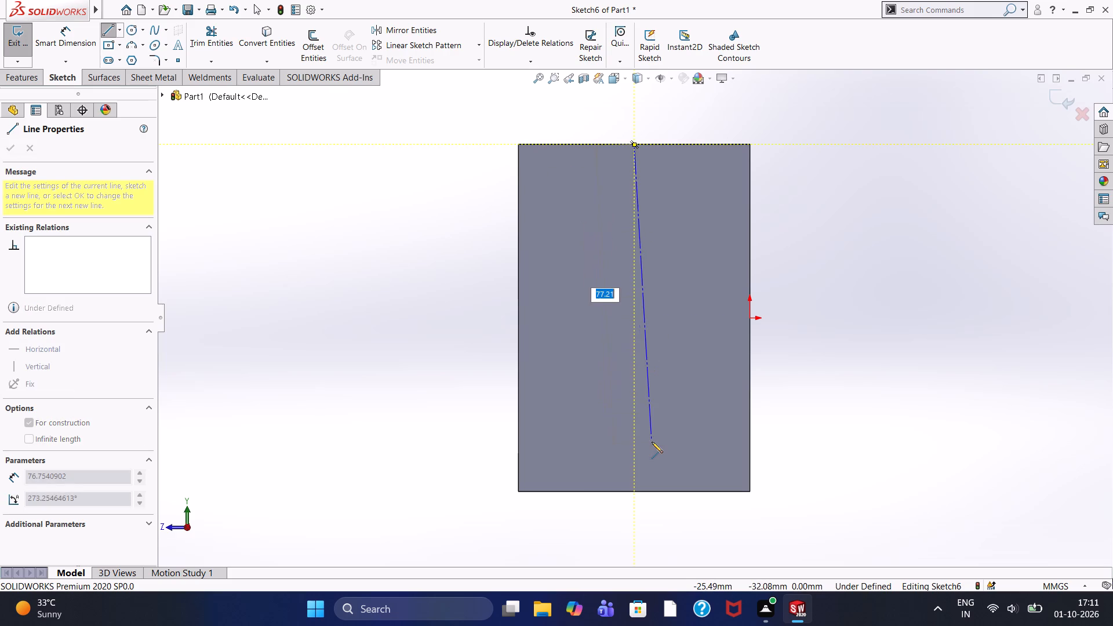
{"action": "left_click", "coordinate": [634, 490]}
{"action": "right_click", "coordinate": [452, 335]}
{"action": "left_click", "coordinate": [467, 344]}
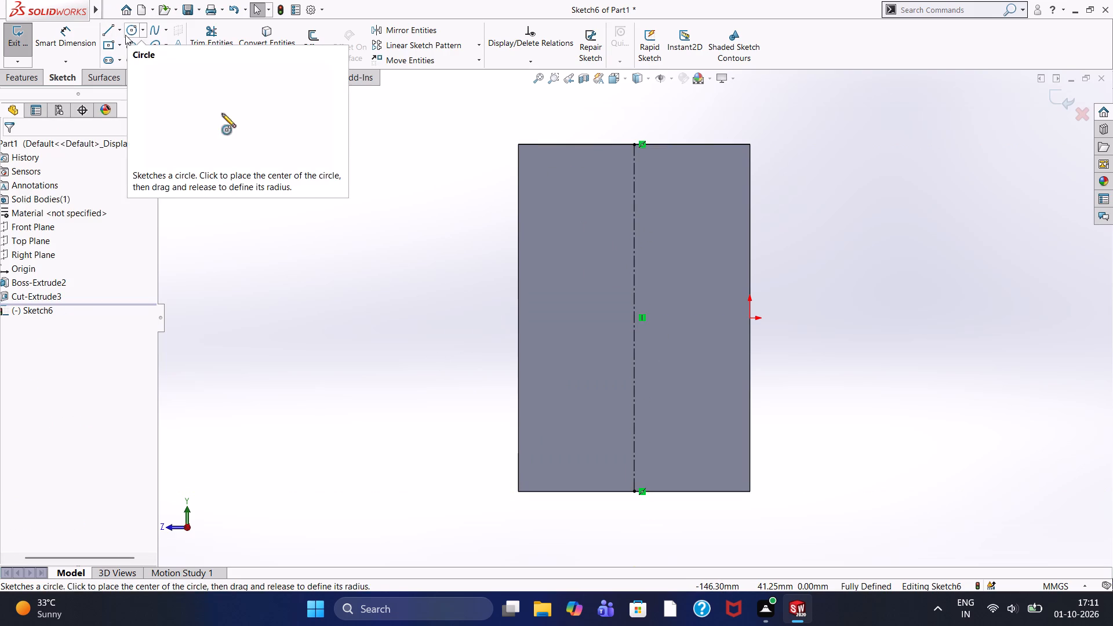
Draw a 10 mm vertical line down from the face's top edge, about 10 mm to the side of the centerline.
{"action": "left_click", "coordinate": [108, 32]}
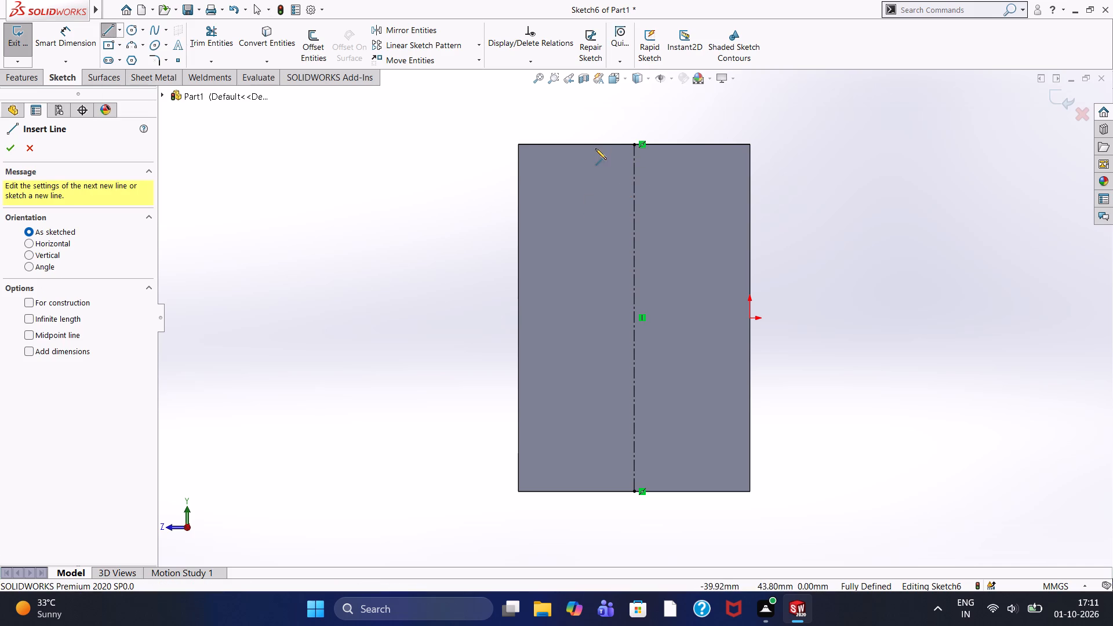
{"action": "left_click", "coordinate": [595, 144]}
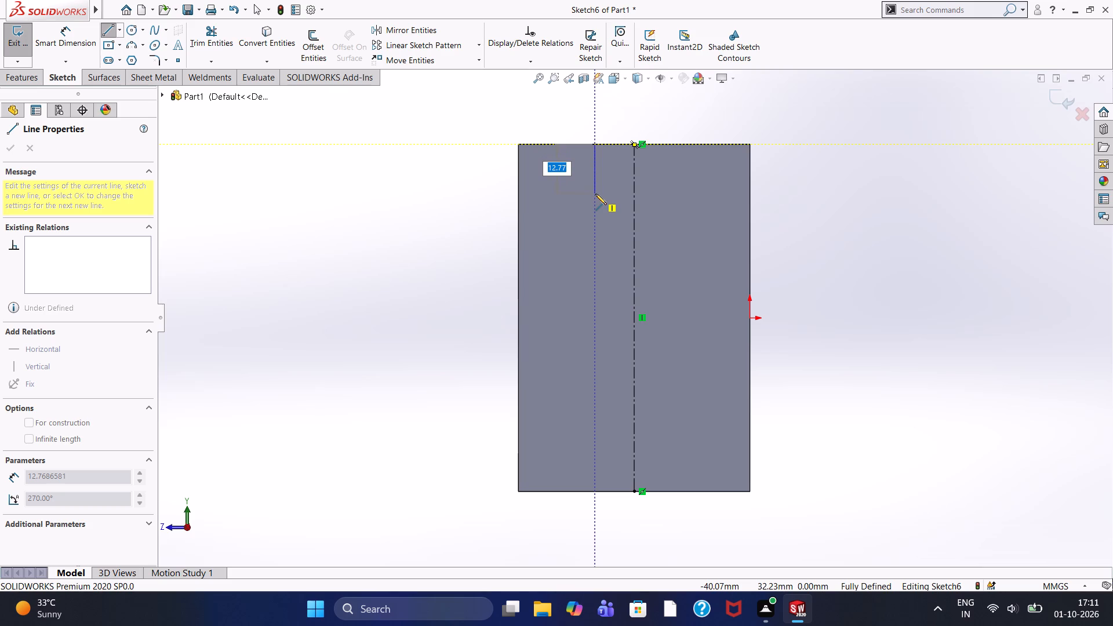
{"action": "type", "text": "10"}
{"action": "key", "text": "Return"}
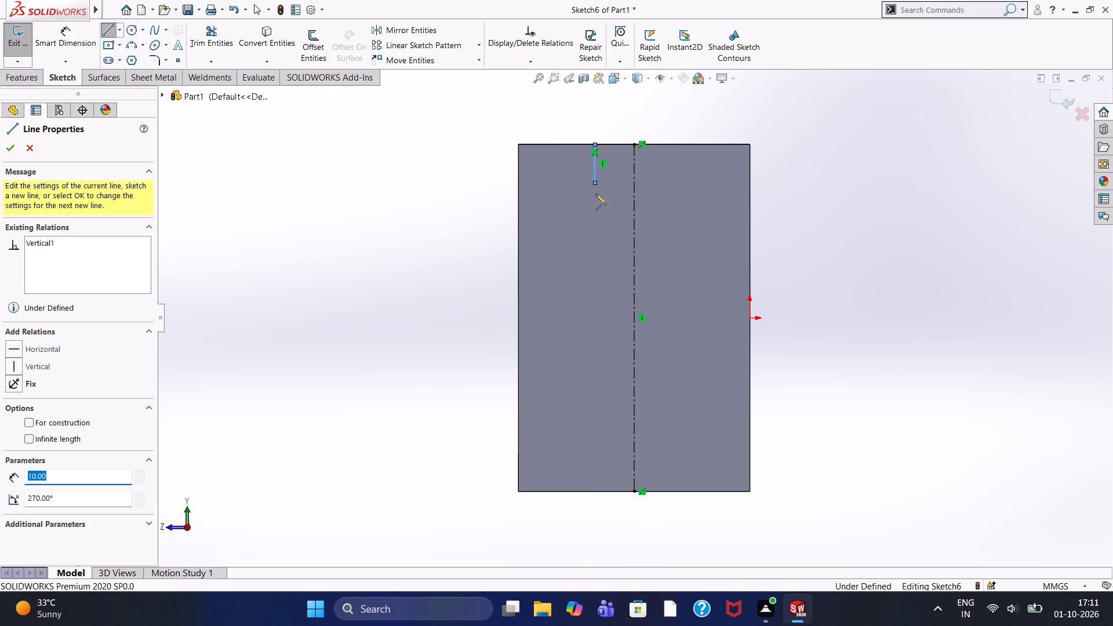
{"action": "right_click", "coordinate": [438, 172]}
{"action": "left_click", "coordinate": [445, 174]}
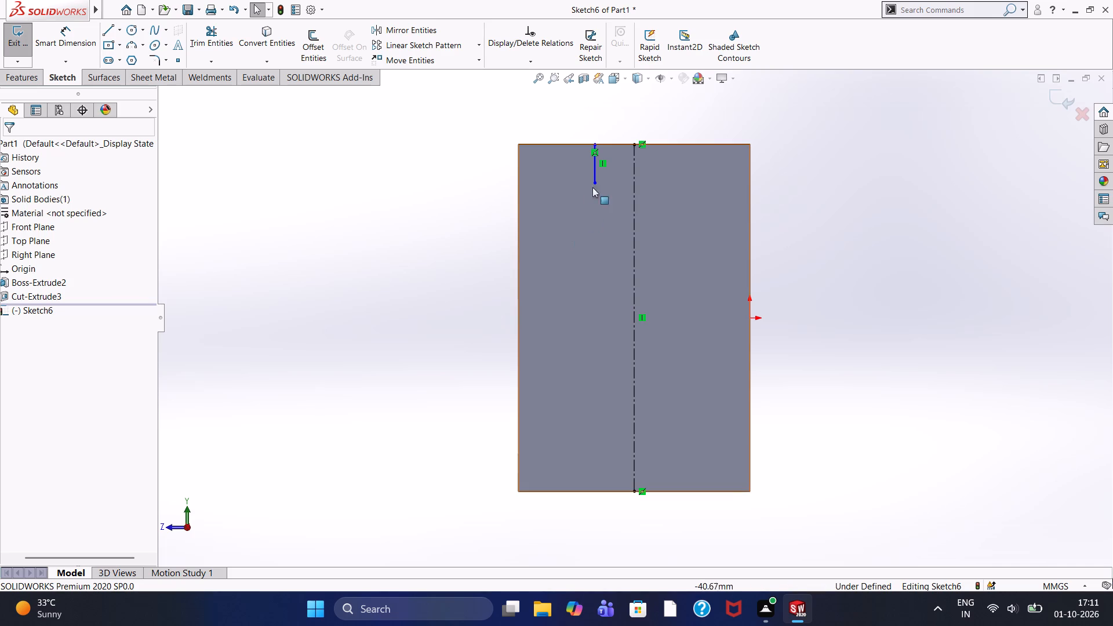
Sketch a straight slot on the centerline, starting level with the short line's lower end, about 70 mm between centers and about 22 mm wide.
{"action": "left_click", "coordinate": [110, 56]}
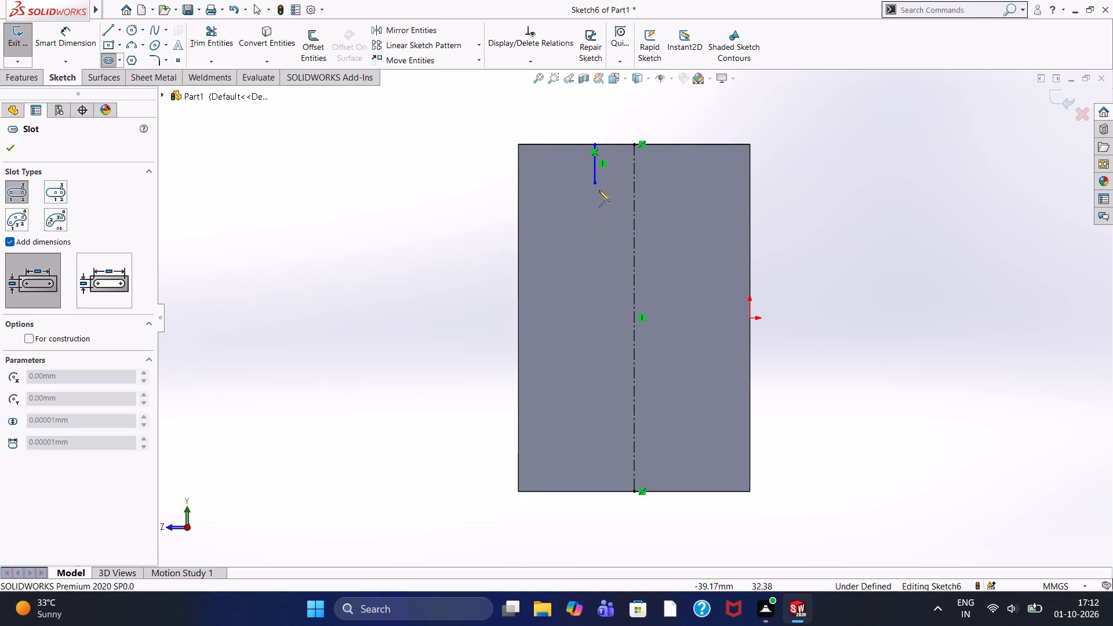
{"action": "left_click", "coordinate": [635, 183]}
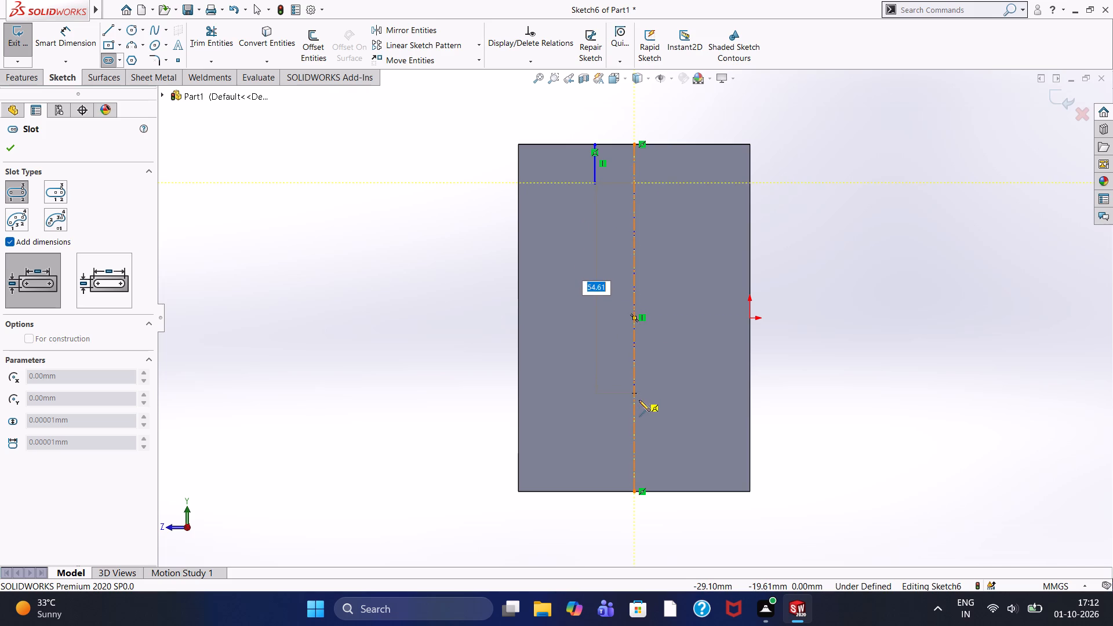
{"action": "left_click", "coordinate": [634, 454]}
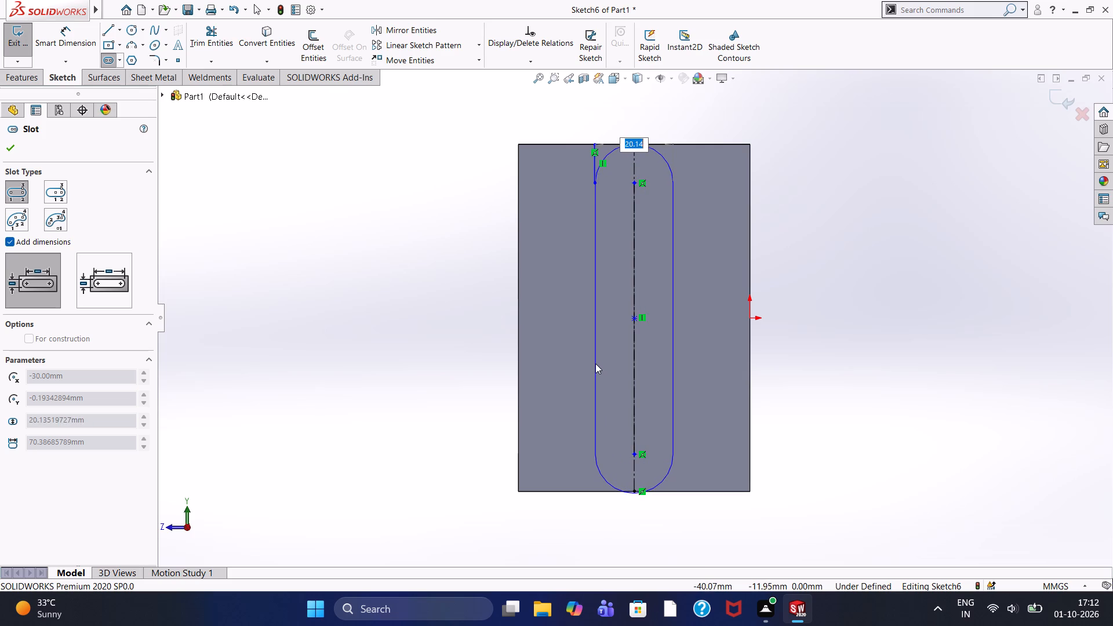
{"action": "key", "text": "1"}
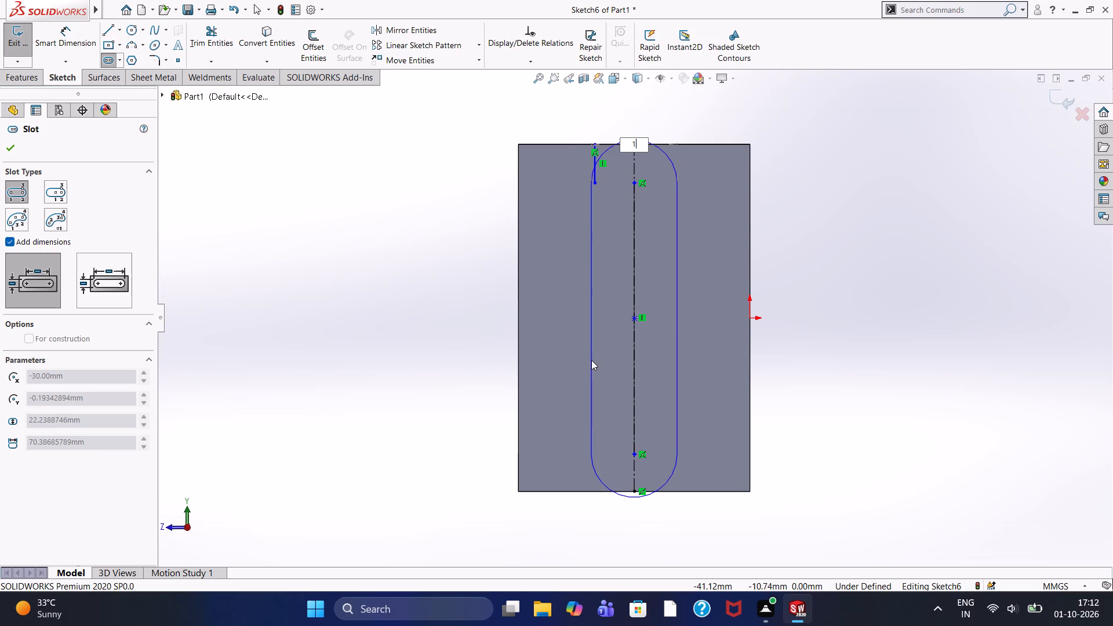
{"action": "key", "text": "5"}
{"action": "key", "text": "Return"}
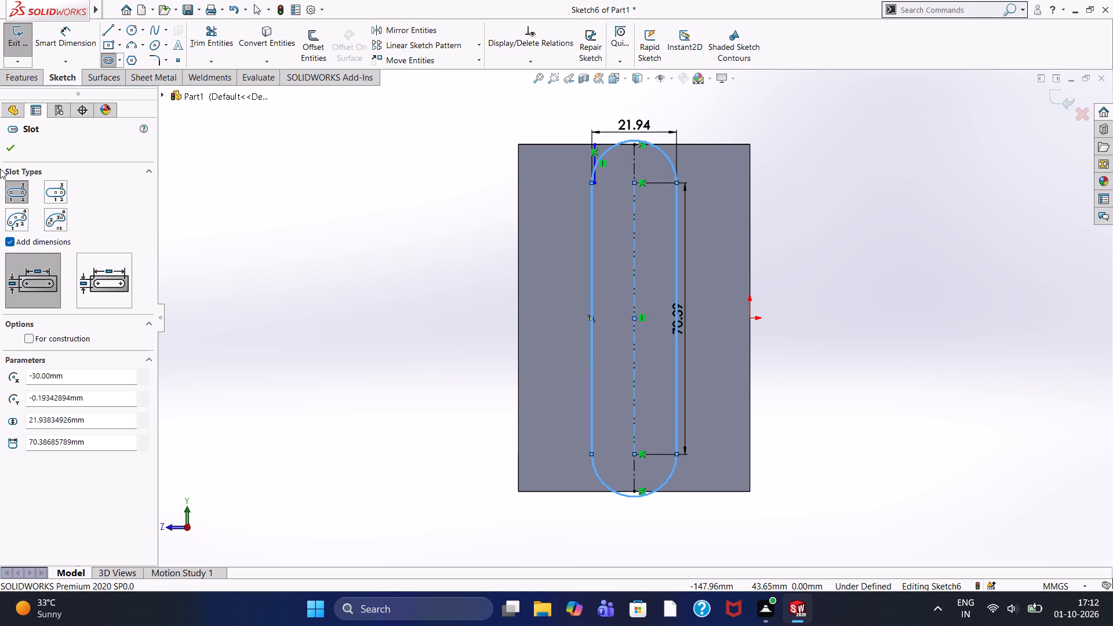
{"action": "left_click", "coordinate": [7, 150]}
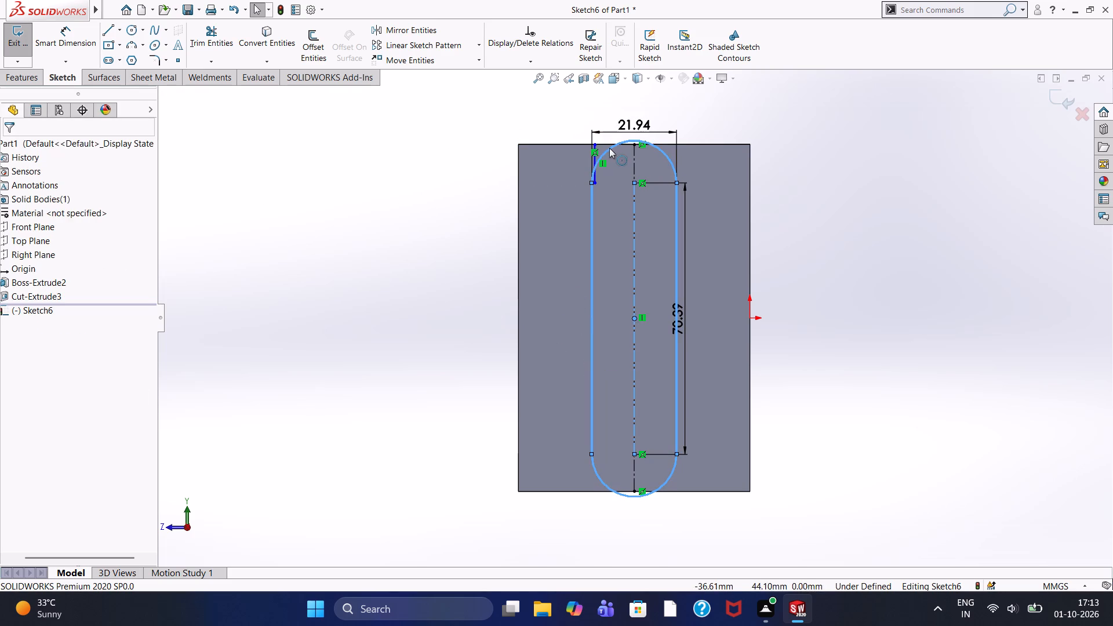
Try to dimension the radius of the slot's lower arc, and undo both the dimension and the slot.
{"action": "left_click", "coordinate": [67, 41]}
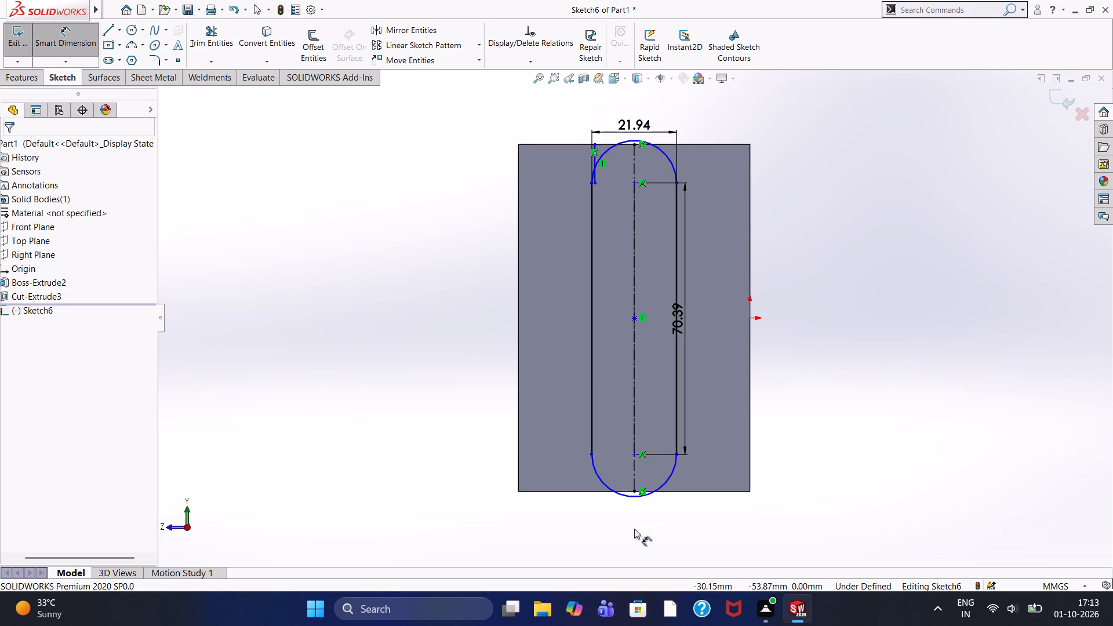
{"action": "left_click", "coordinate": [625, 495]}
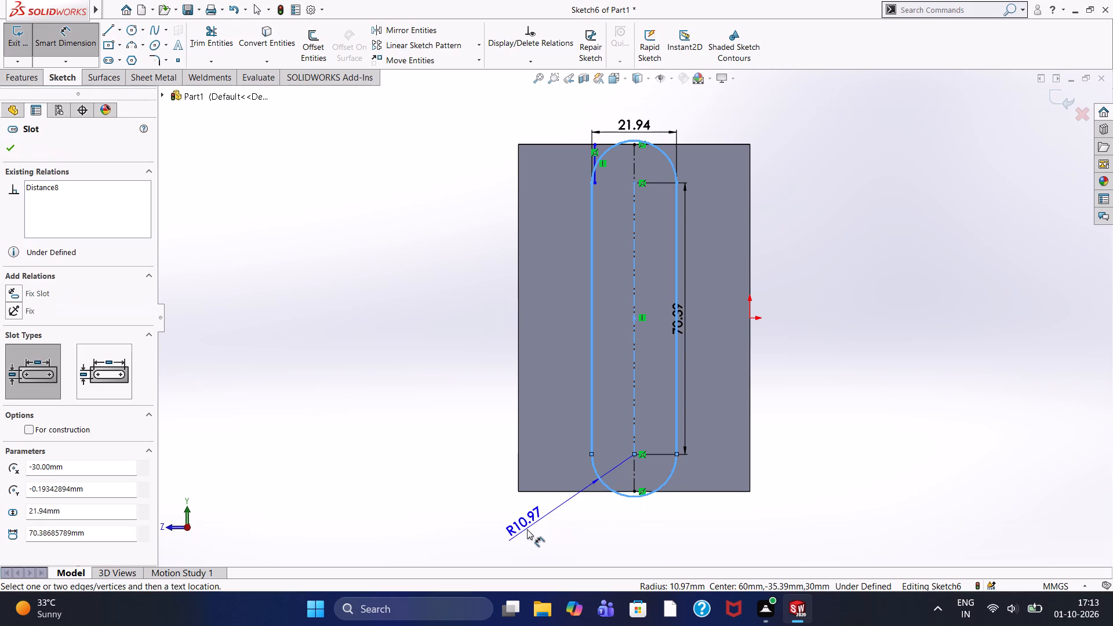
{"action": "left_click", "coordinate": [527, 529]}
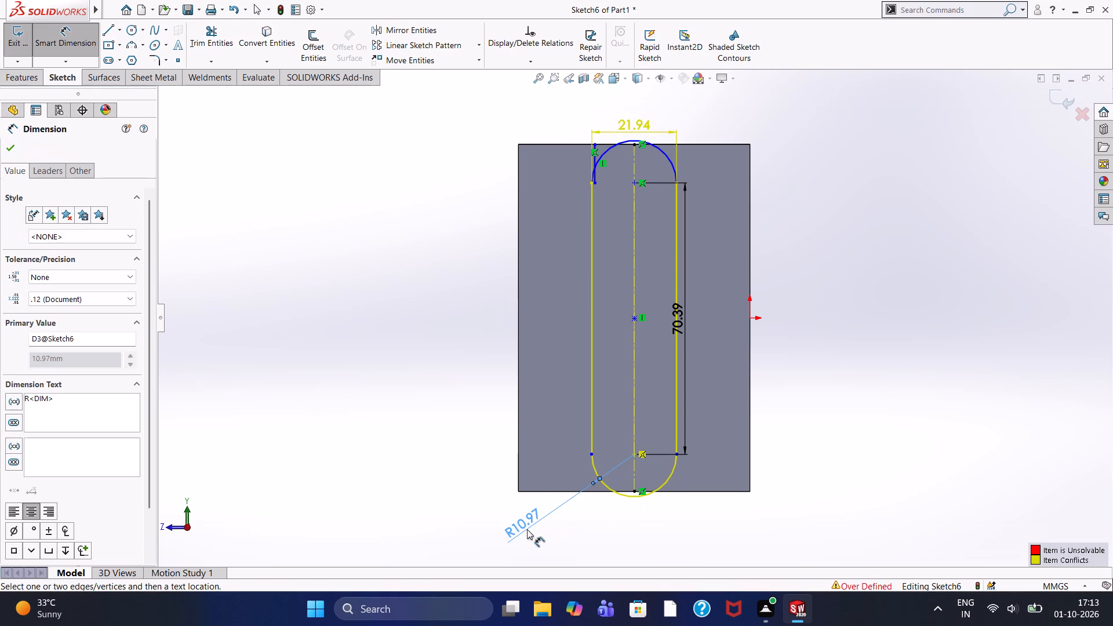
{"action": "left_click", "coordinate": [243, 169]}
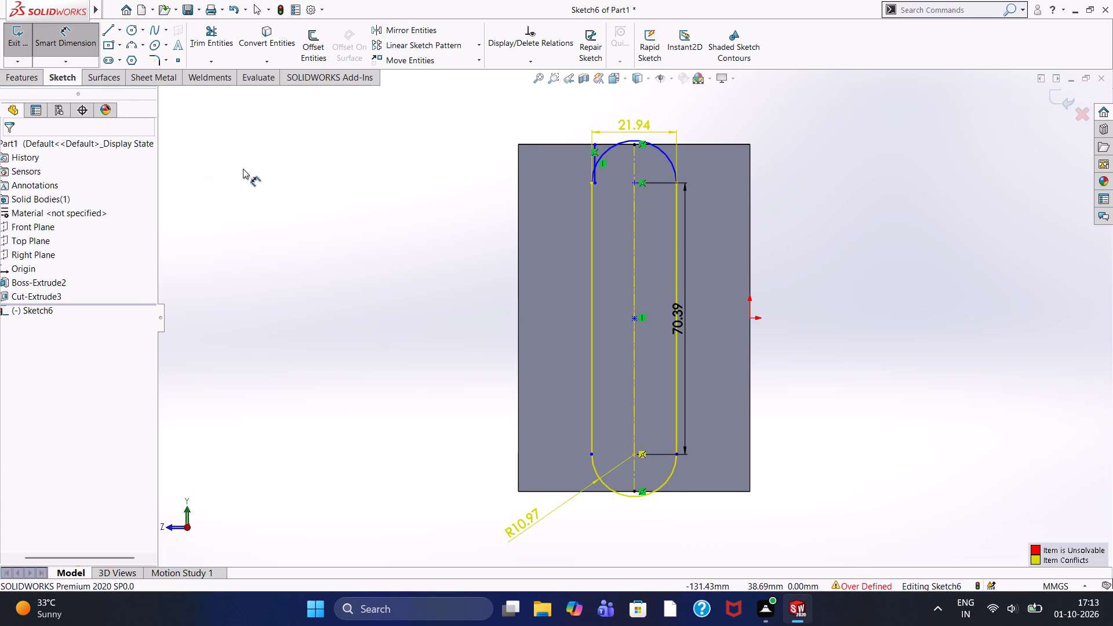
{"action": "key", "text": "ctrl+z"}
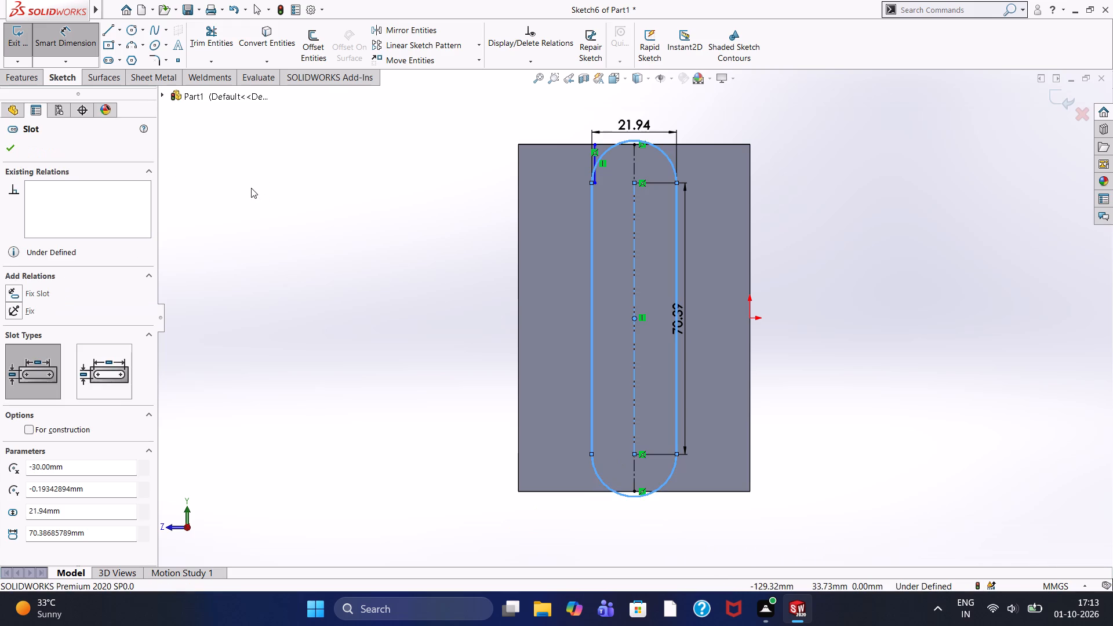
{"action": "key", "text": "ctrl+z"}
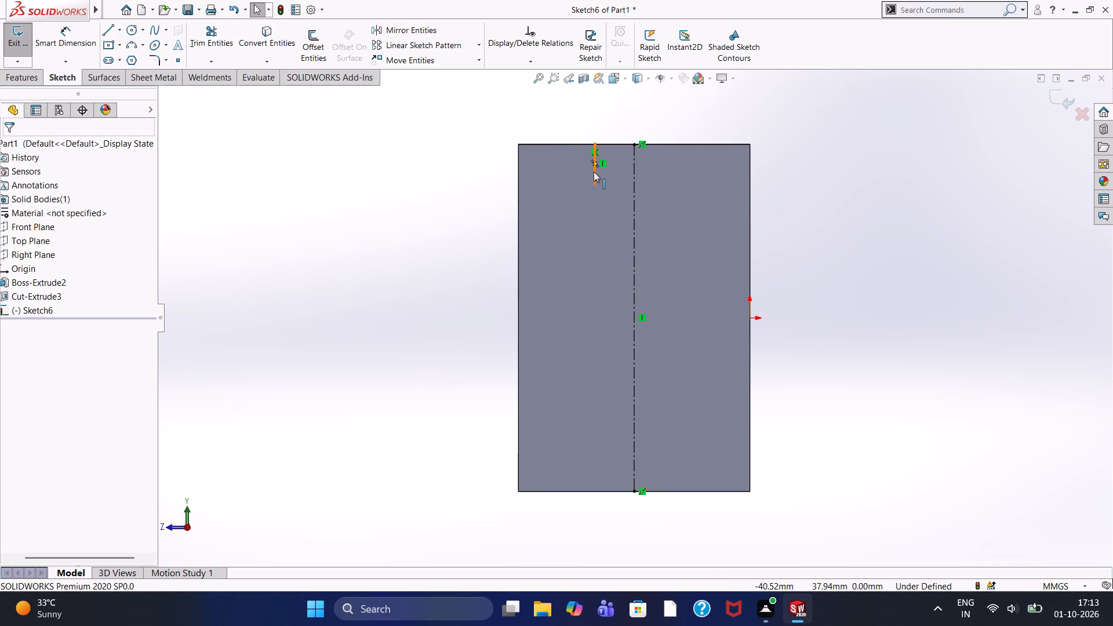
Extend the short vertical line downward from its lower end with another 5 mm vertical line.
{"action": "left_click", "coordinate": [108, 33]}
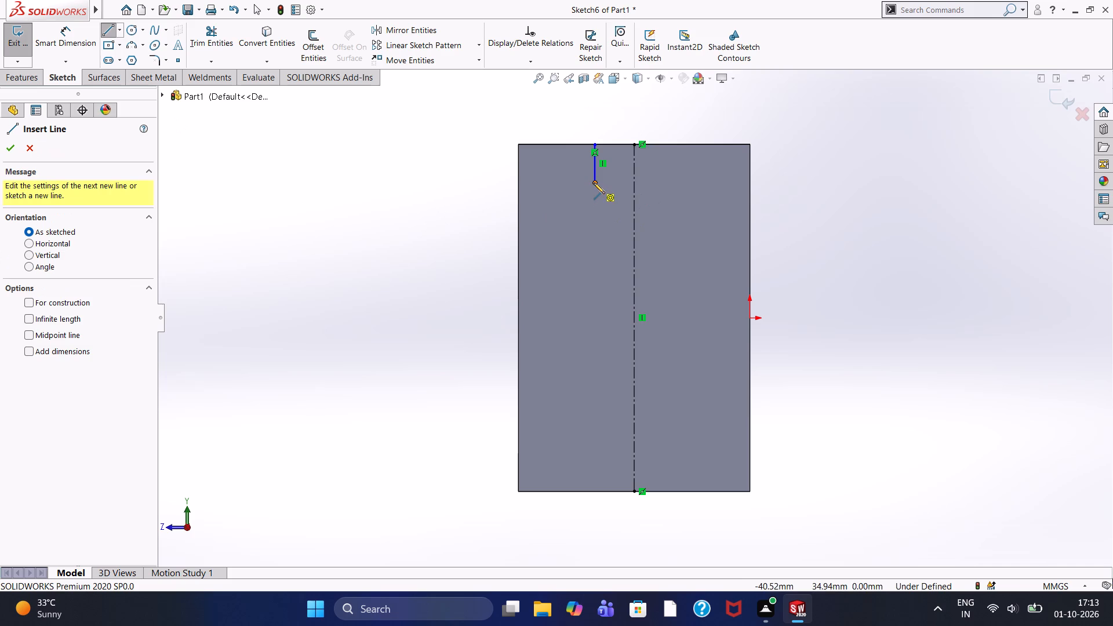
{"action": "left_click", "coordinate": [594, 183]}
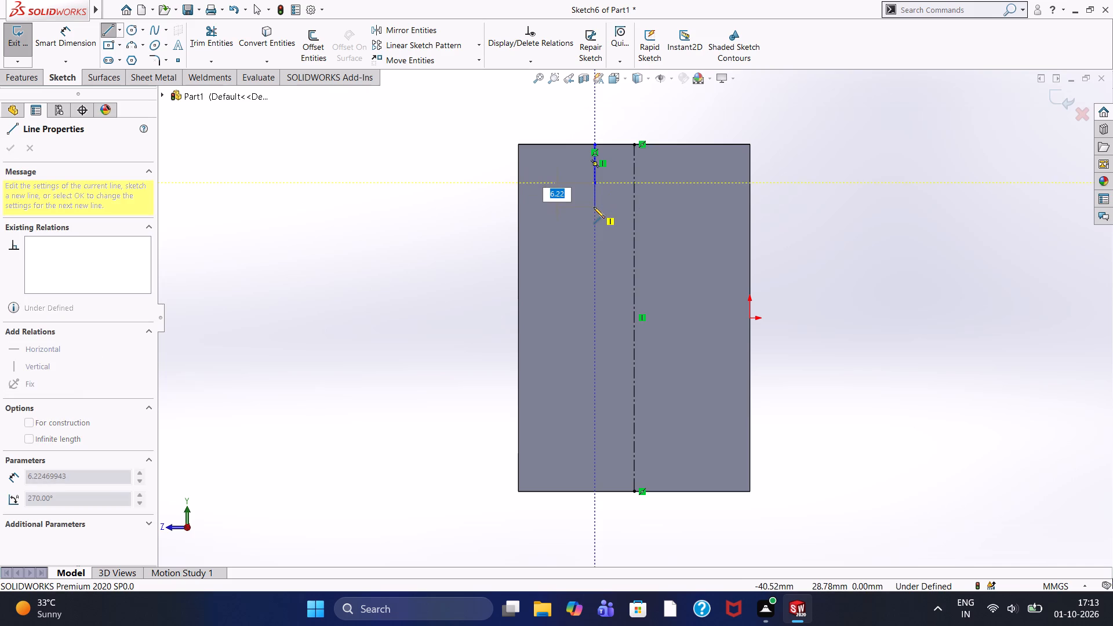
{"action": "key", "text": "5"}
{"action": "key", "text": "Return"}
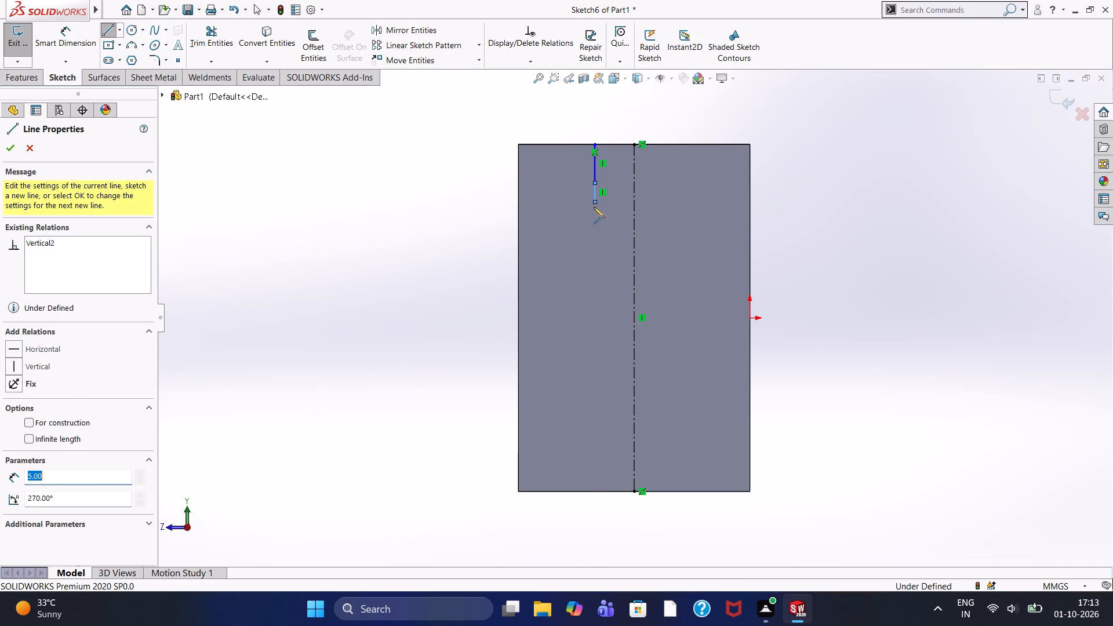
{"action": "right_click", "coordinate": [464, 226]}
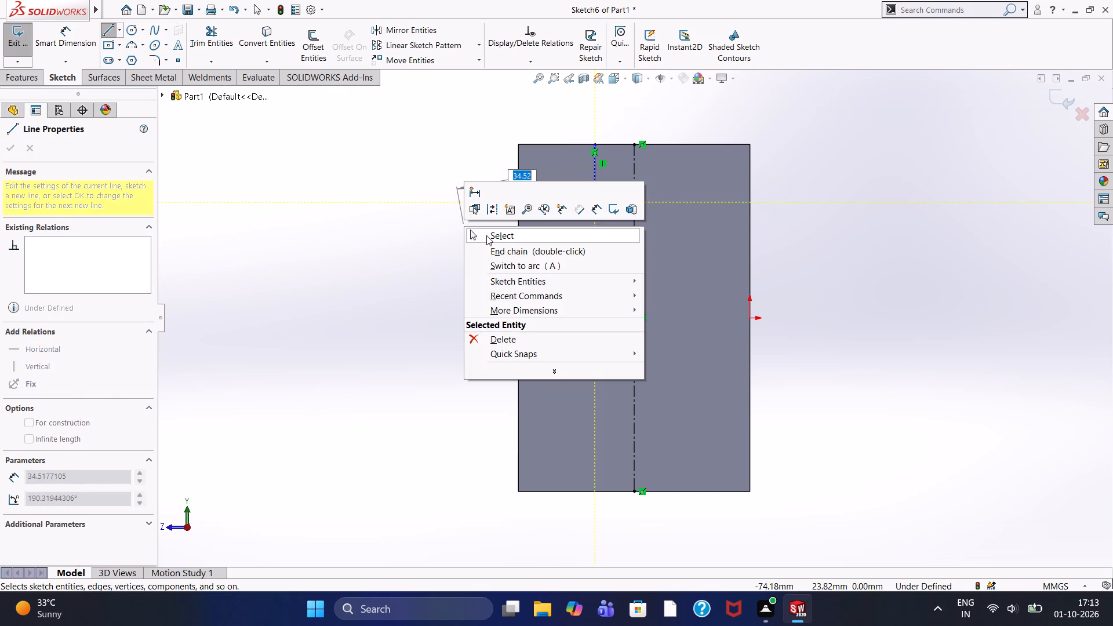
{"action": "left_click", "coordinate": [486, 235]}
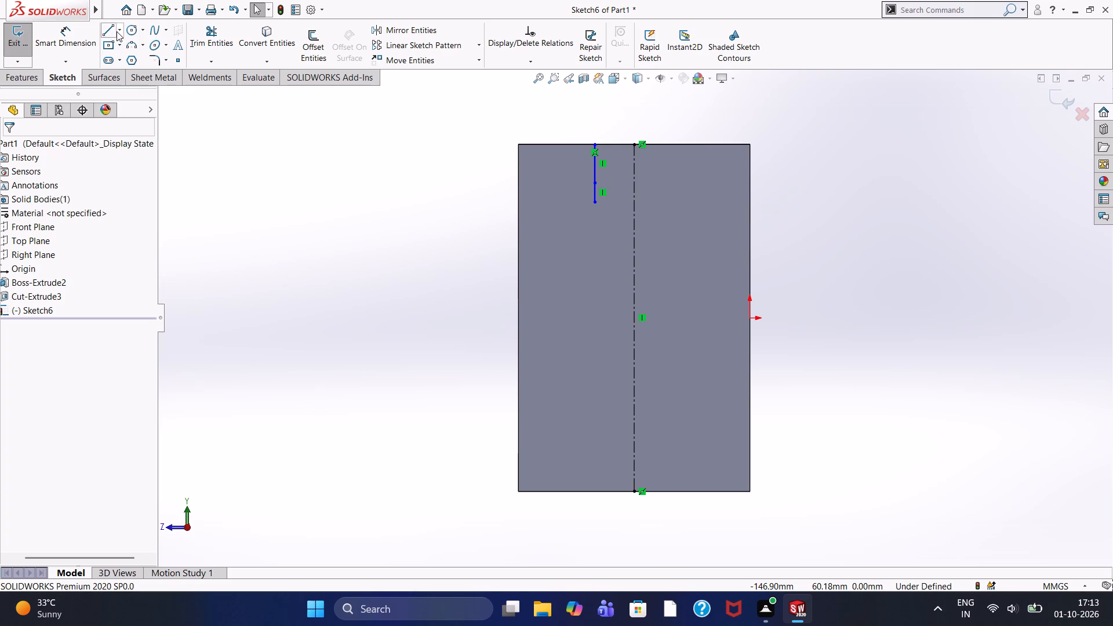
Sketch a straight slot down the centerline from the level of the 5 mm line's lower end, 60 mm between centers and about 30 mm wide.
{"action": "left_click", "coordinate": [110, 57]}
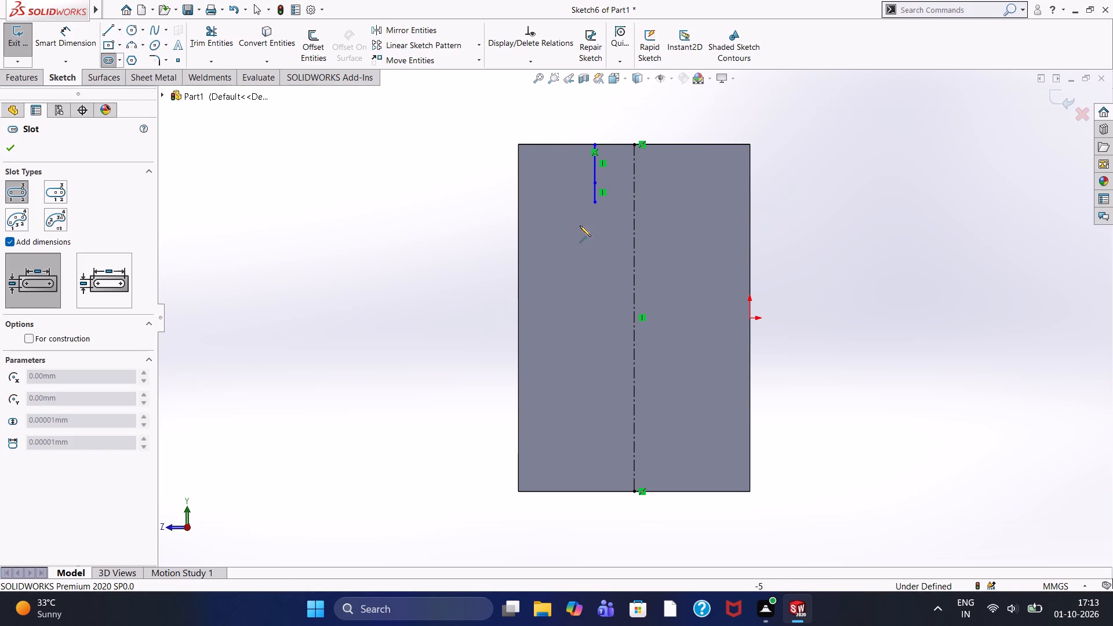
{"action": "left_click", "coordinate": [633, 202]}
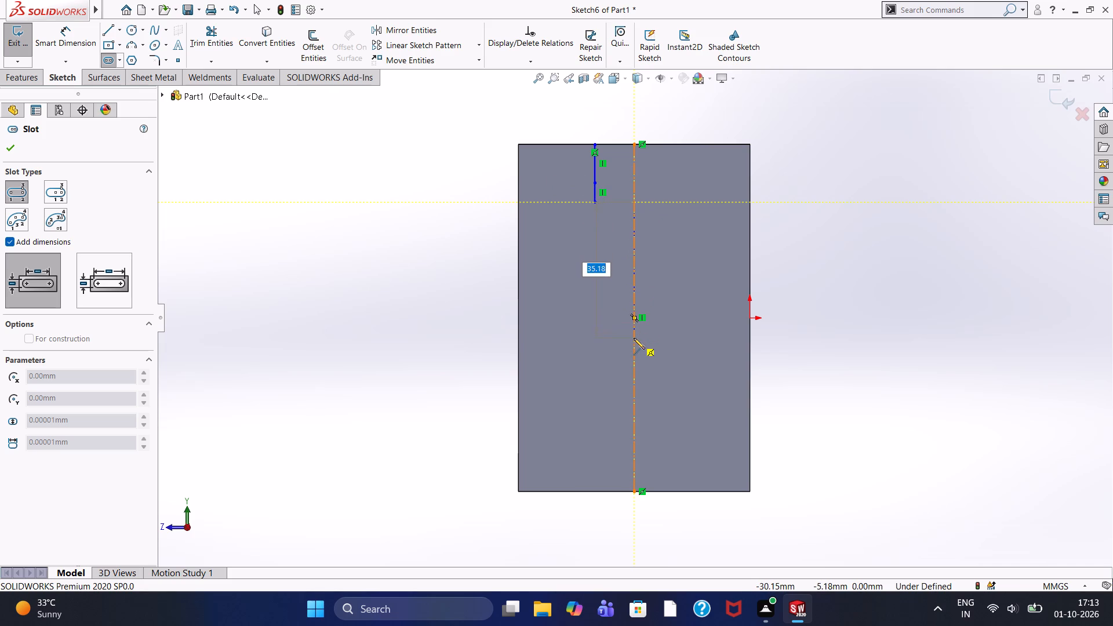
{"action": "type", "text": "60"}
{"action": "key", "text": "Return"}
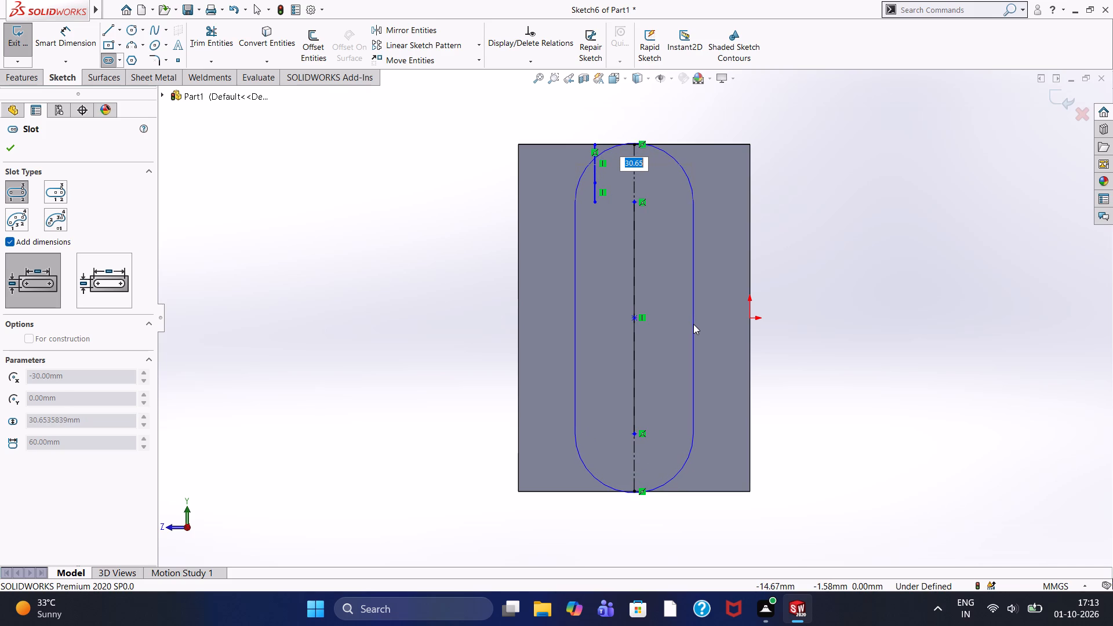
{"action": "left_click", "coordinate": [693, 324]}
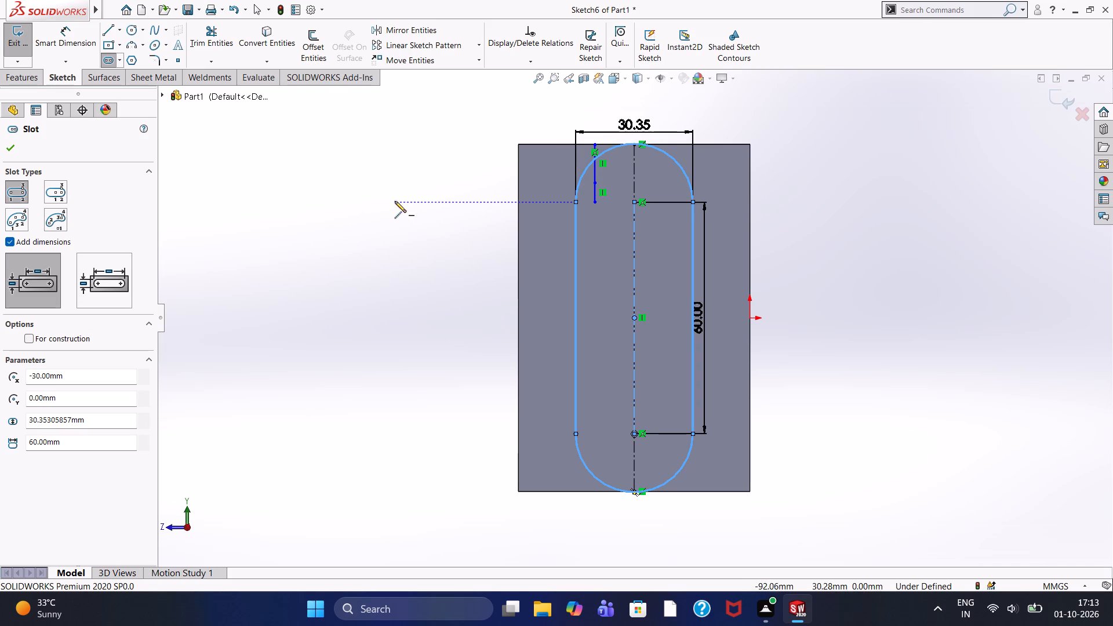
{"action": "right_click", "coordinate": [288, 183]}
{"action": "left_click", "coordinate": [307, 192]}
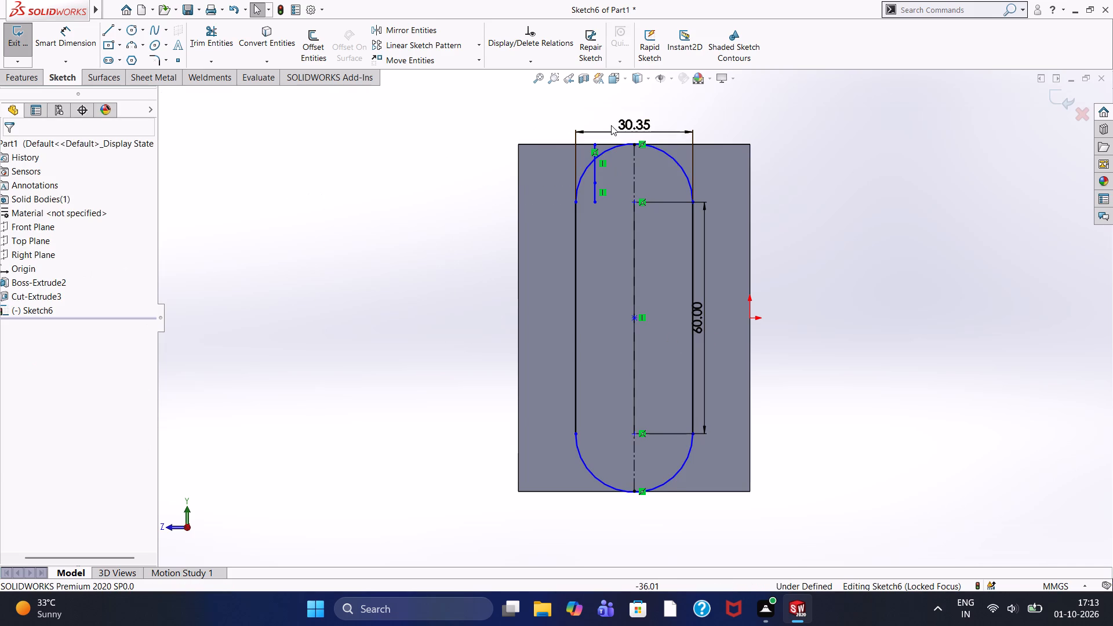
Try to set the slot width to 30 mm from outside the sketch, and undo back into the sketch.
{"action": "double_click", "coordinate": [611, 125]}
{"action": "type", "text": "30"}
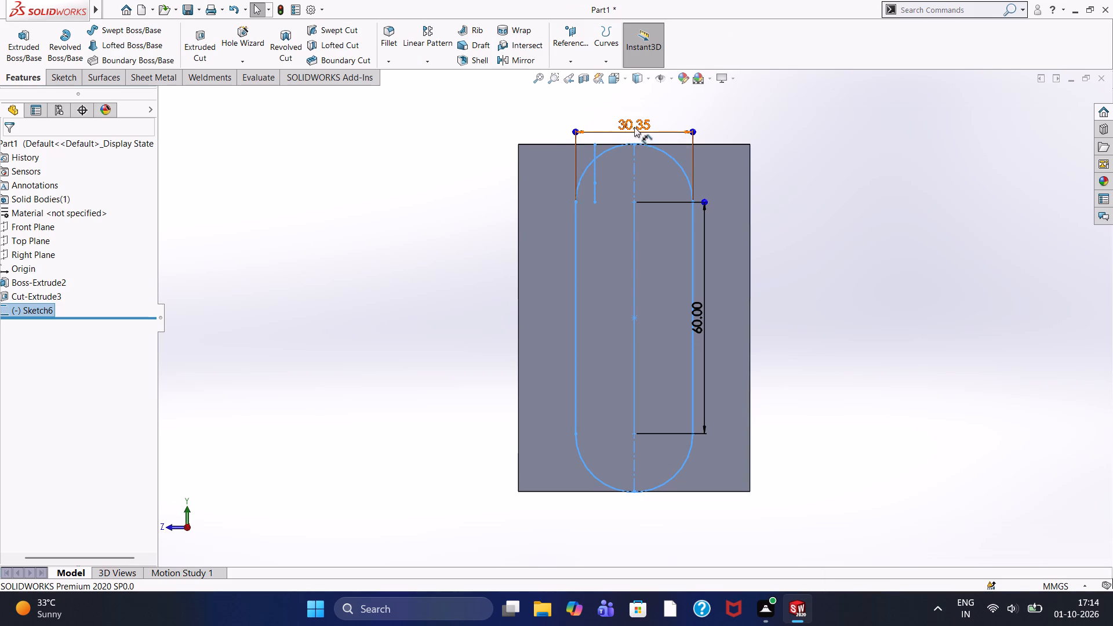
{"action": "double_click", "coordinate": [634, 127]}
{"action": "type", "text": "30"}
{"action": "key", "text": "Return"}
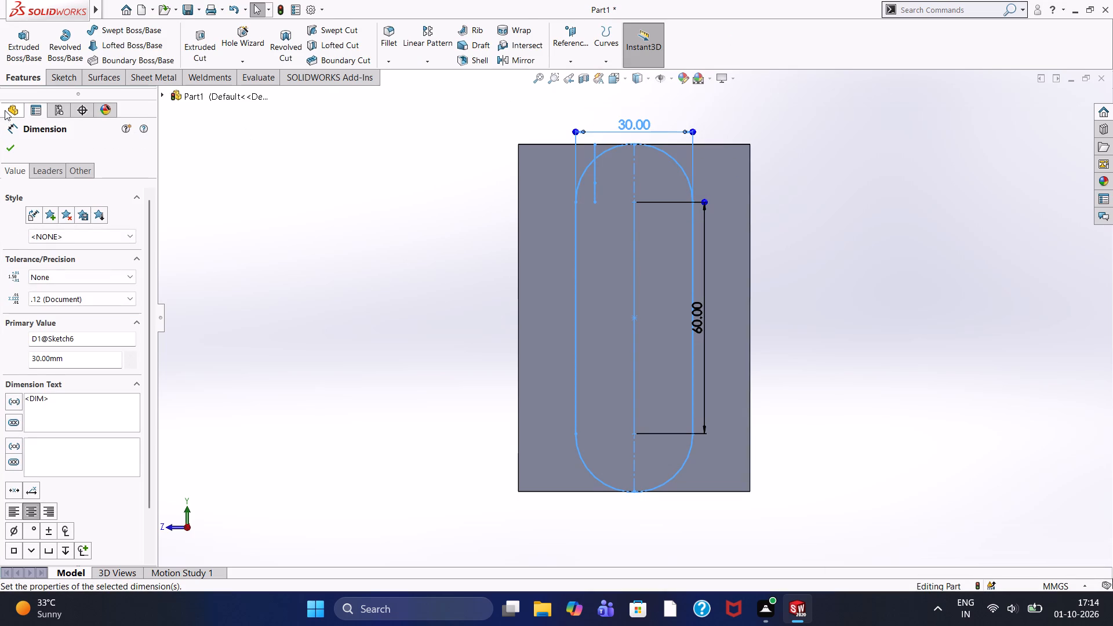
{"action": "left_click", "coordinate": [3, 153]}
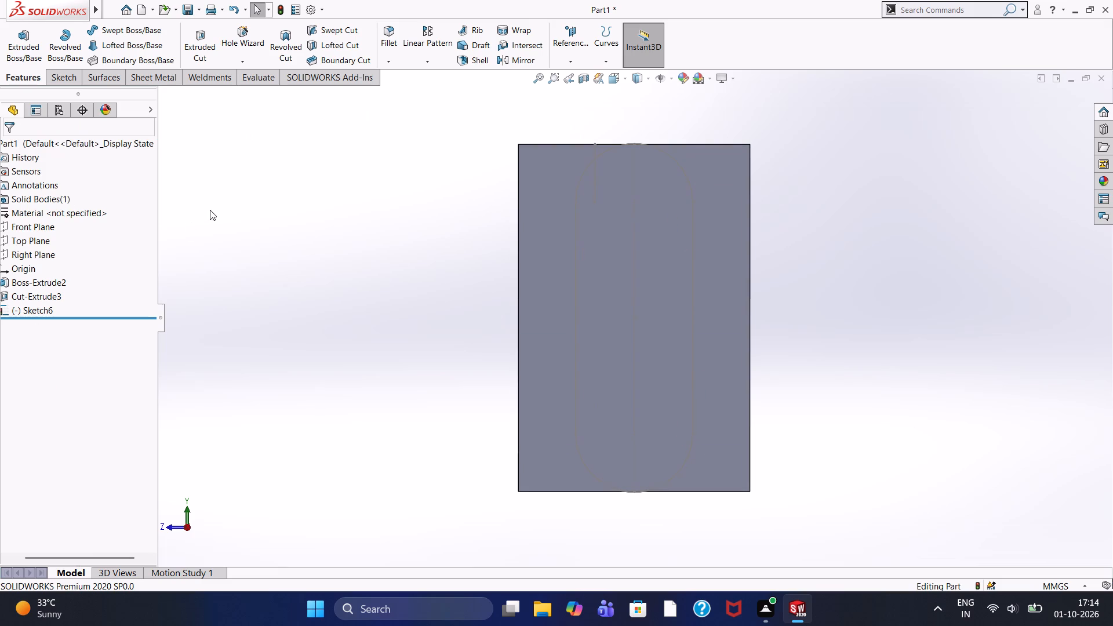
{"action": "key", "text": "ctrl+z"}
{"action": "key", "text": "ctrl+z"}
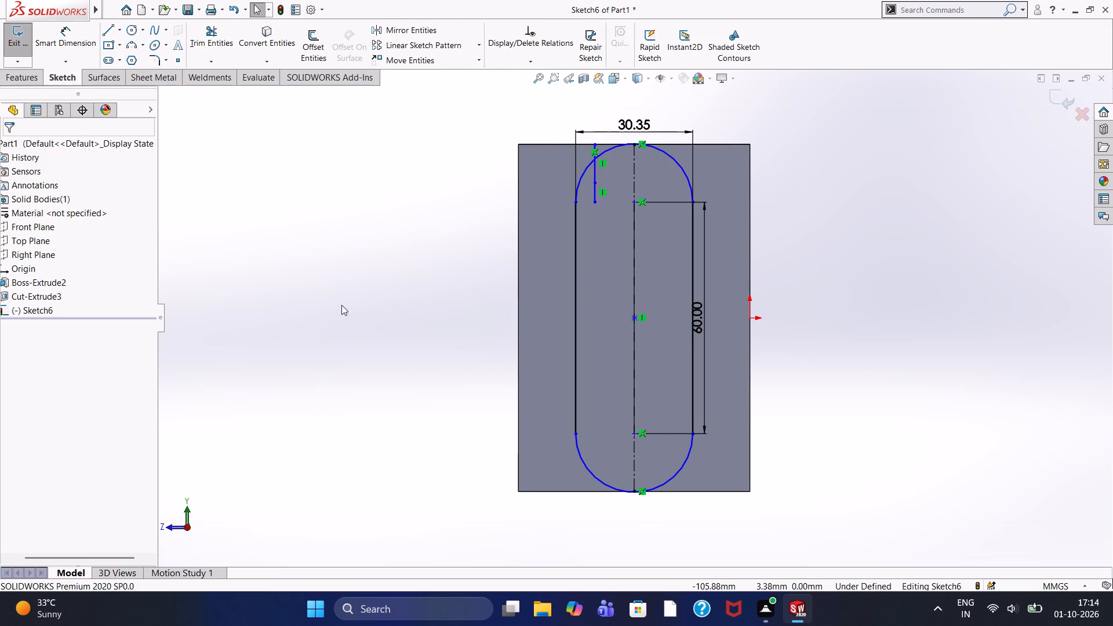
Set the slot's width dimension to 30 mm within the sketch.
{"action": "double_click", "coordinate": [625, 126]}
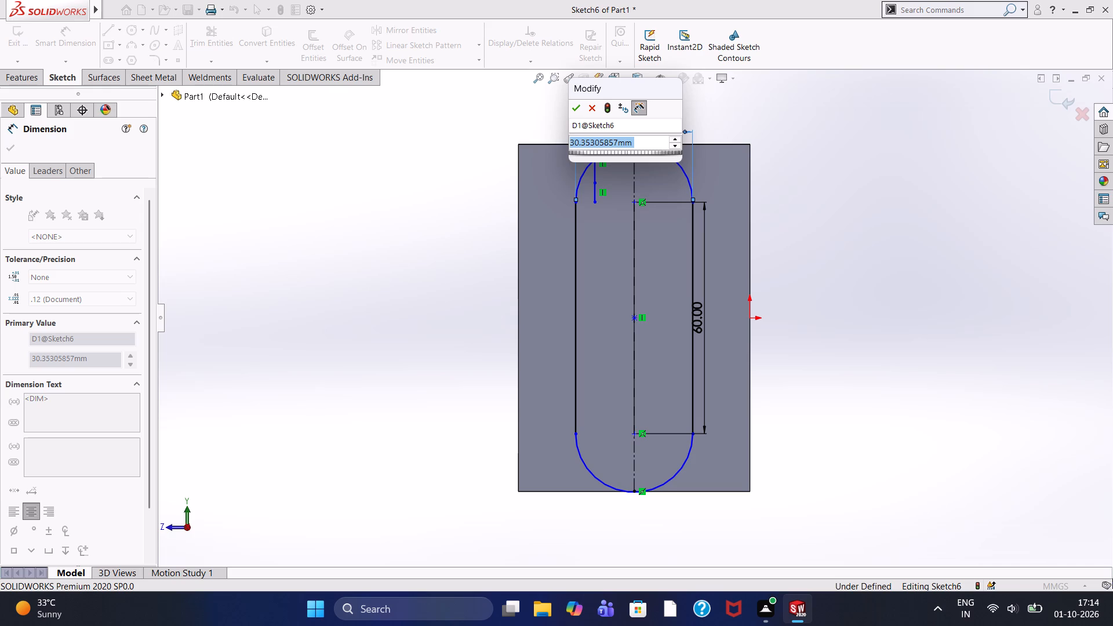
{"action": "type", "text": "30"}
{"action": "key", "text": "Return"}
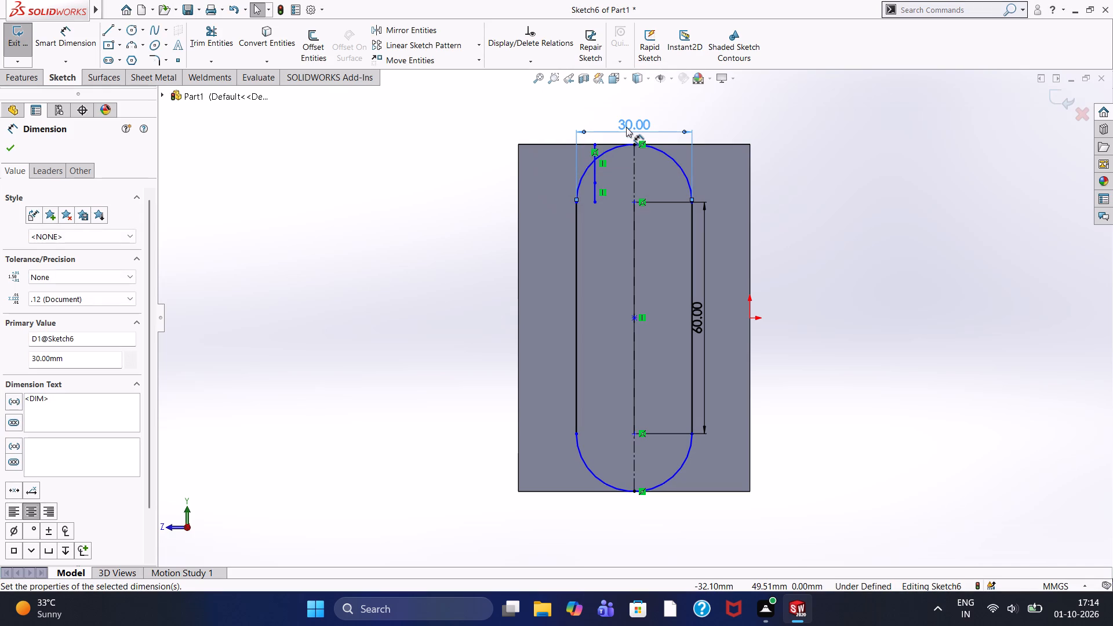
{"action": "left_click", "coordinate": [8, 144]}
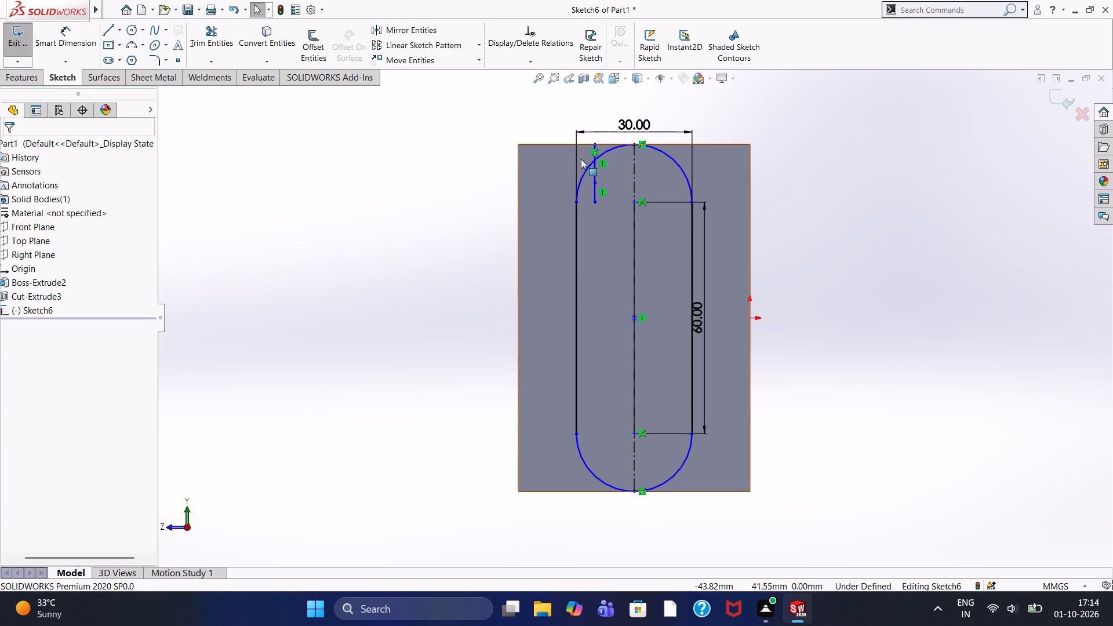
Delete the two short vertical construction-helper lines, 10 mm and 5 mm long, near the slot's upper end arc.
{"action": "scroll", "coordinate": [597, 189], "scroll_direction": "down", "scroll_amount": 1}
{"action": "left_click", "coordinate": [596, 189]}
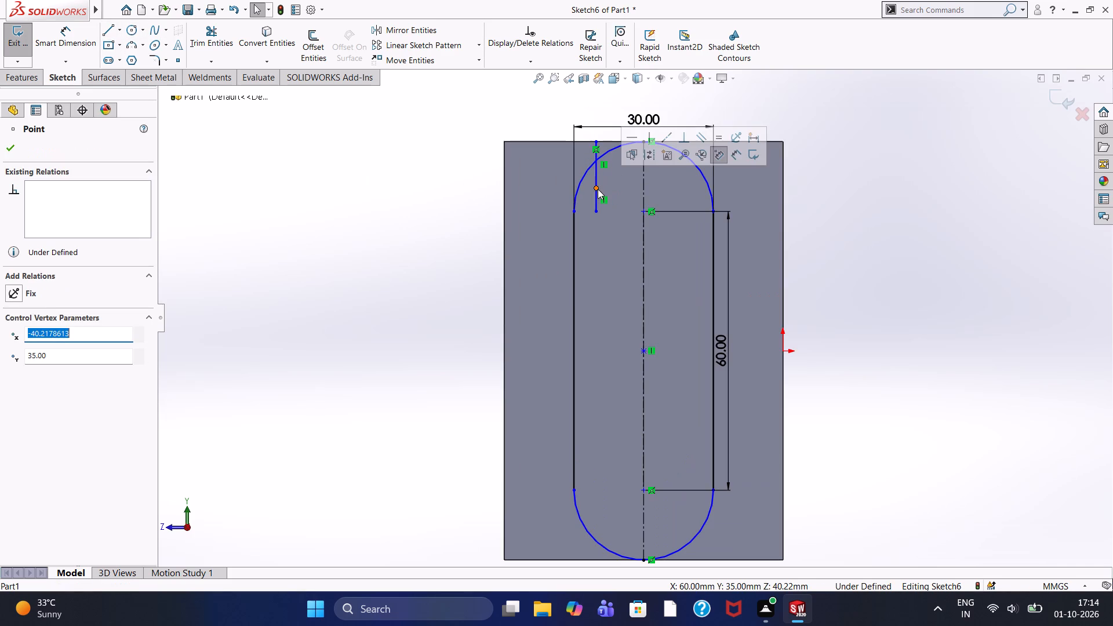
{"action": "key", "text": "Delete"}
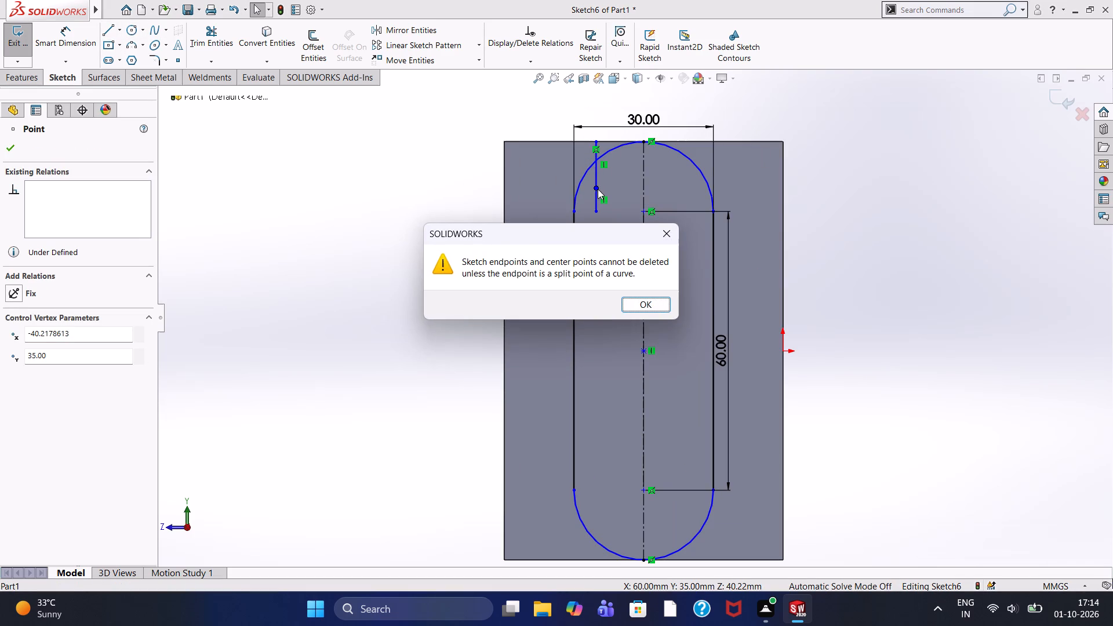
{"action": "left_click", "coordinate": [658, 303]}
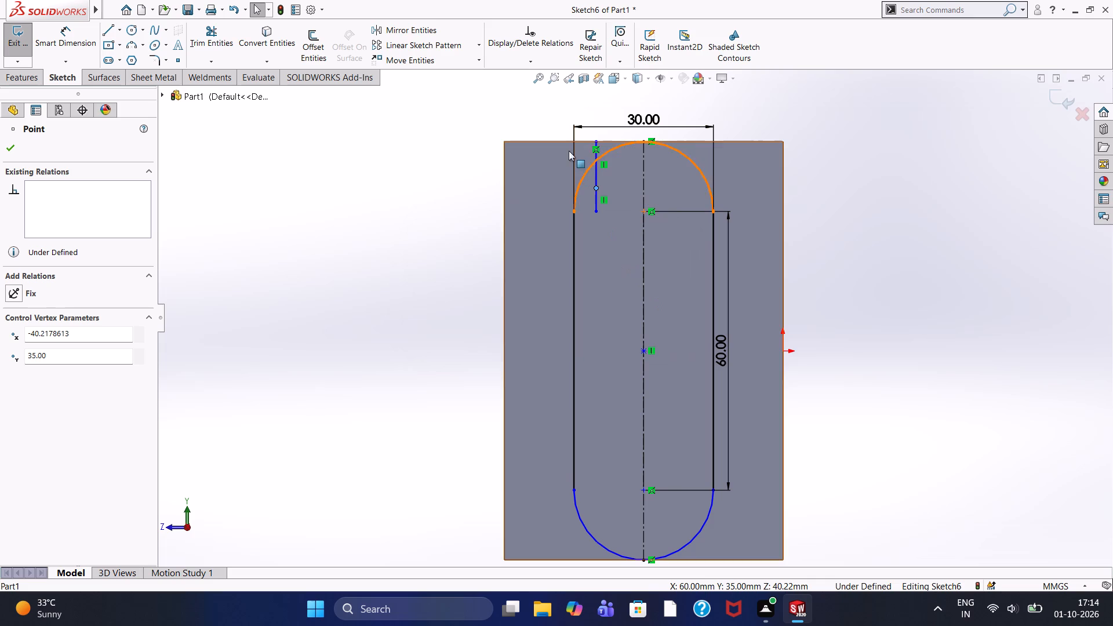
{"action": "left_click", "coordinate": [595, 157]}
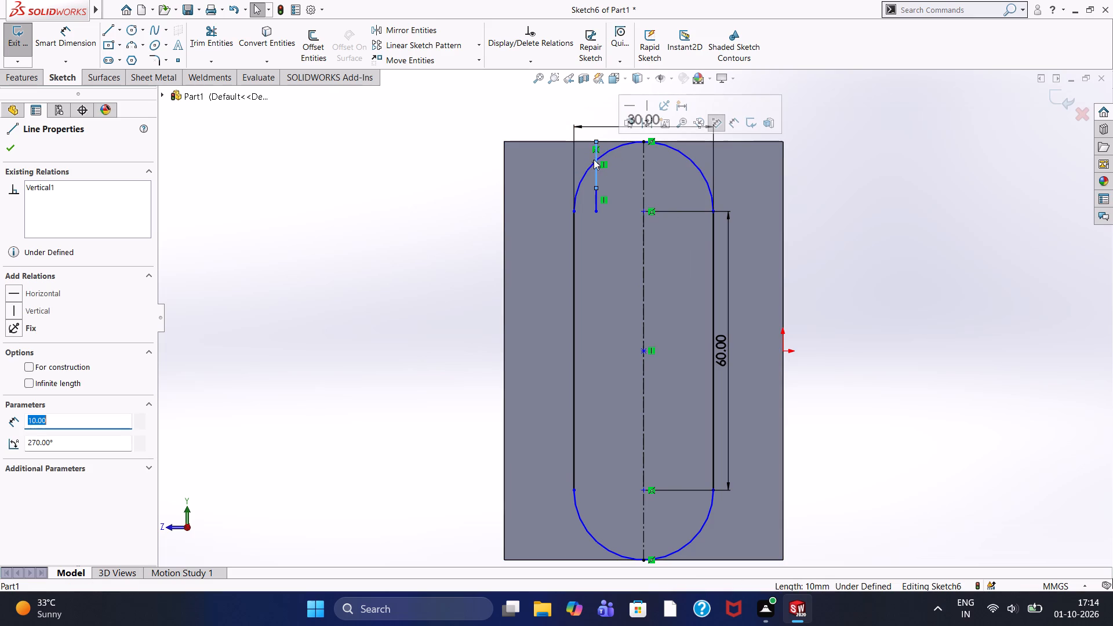
{"action": "key", "text": "Delete"}
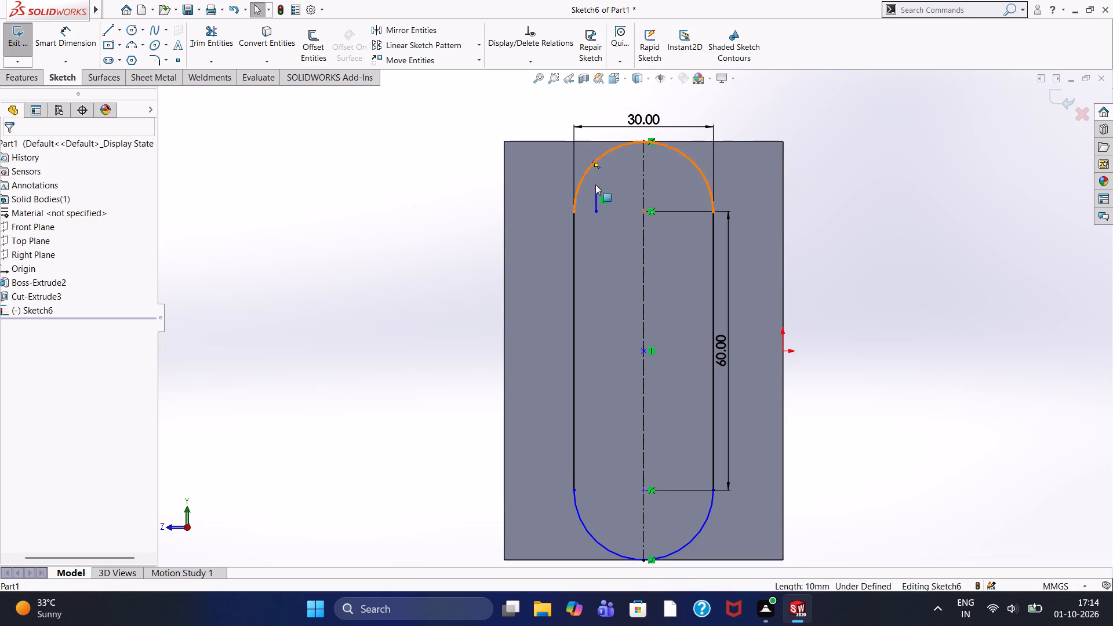
{"action": "left_click", "coordinate": [596, 194]}
{"action": "key", "text": "Delete"}
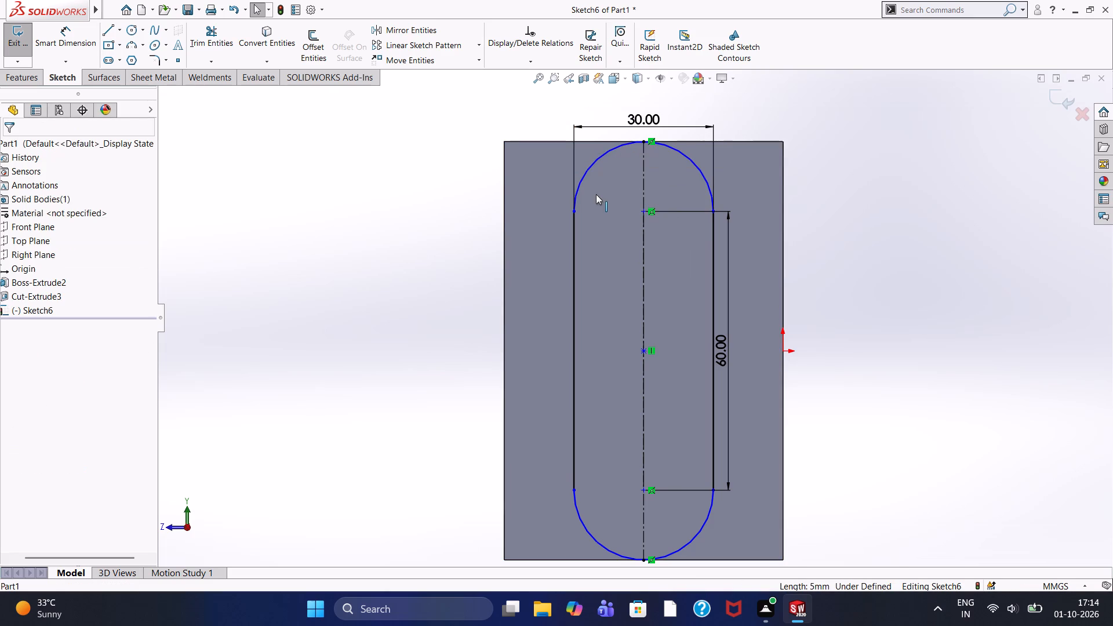
{"action": "scroll", "coordinate": [585, 274], "scroll_direction": "down", "scroll_amount": 2}
{"action": "scroll", "coordinate": [648, 303], "scroll_direction": "up", "scroll_amount": 6}
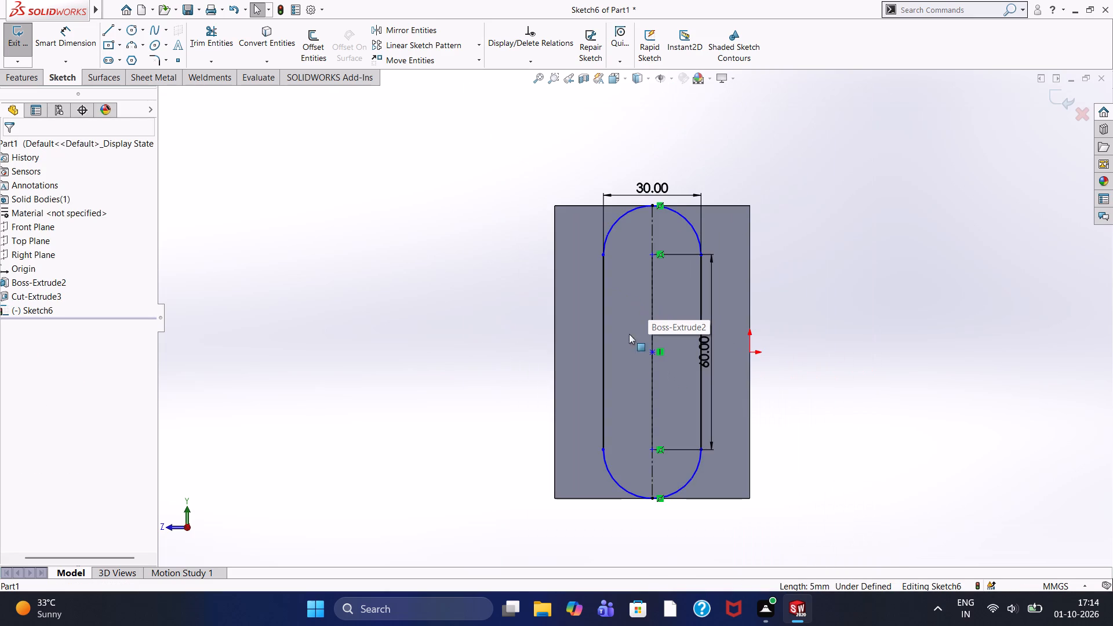
{"action": "scroll", "coordinate": [645, 378], "scroll_direction": "down", "scroll_amount": 1}
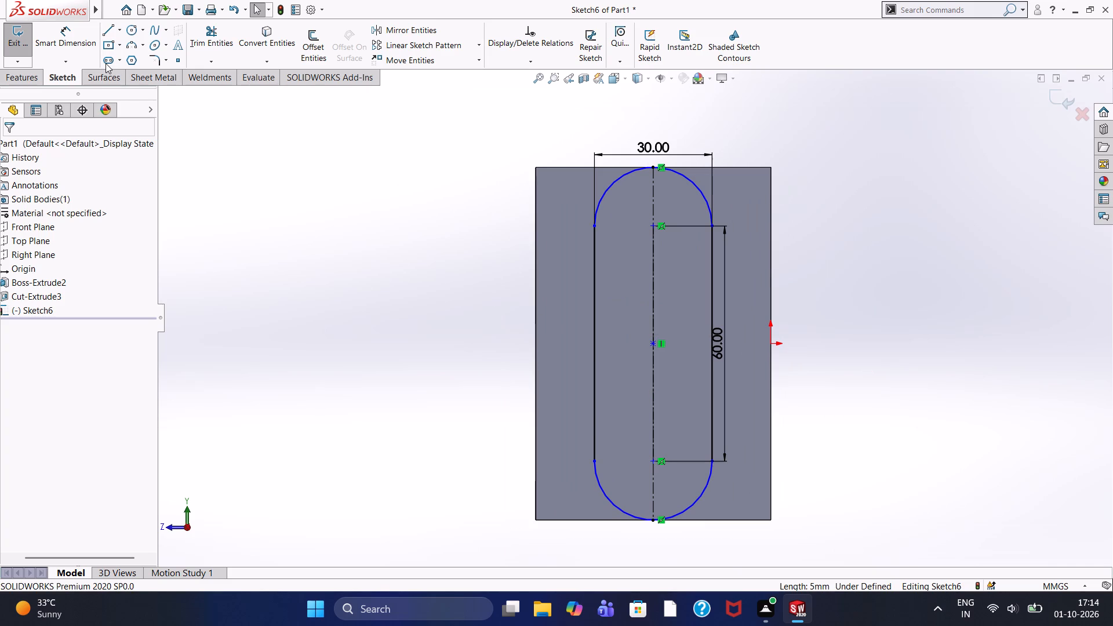
Replace the slot's 30 mm width dimension with a radius dimension on its upper end arc.
{"action": "left_click", "coordinate": [419, 201]}
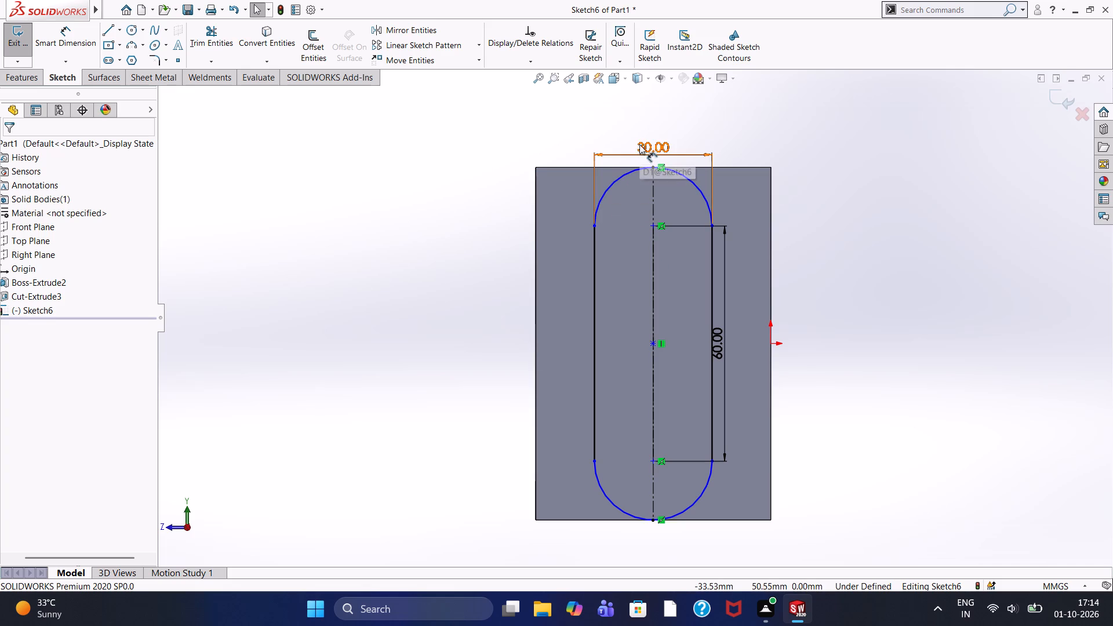
{"action": "left_click", "coordinate": [641, 143]}
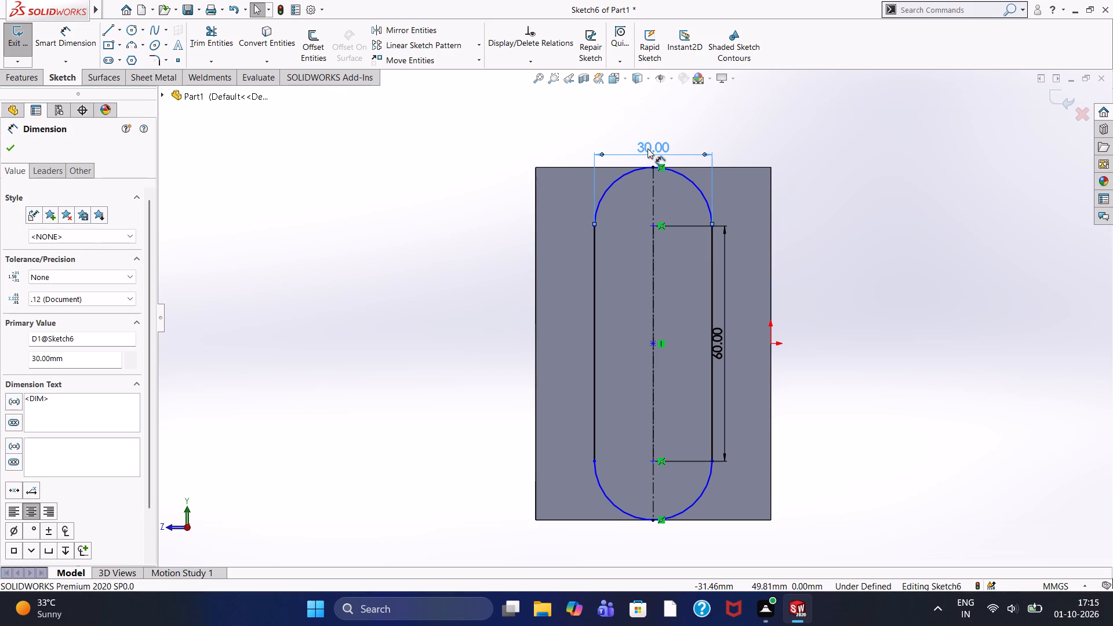
{"action": "double_click", "coordinate": [648, 148]}
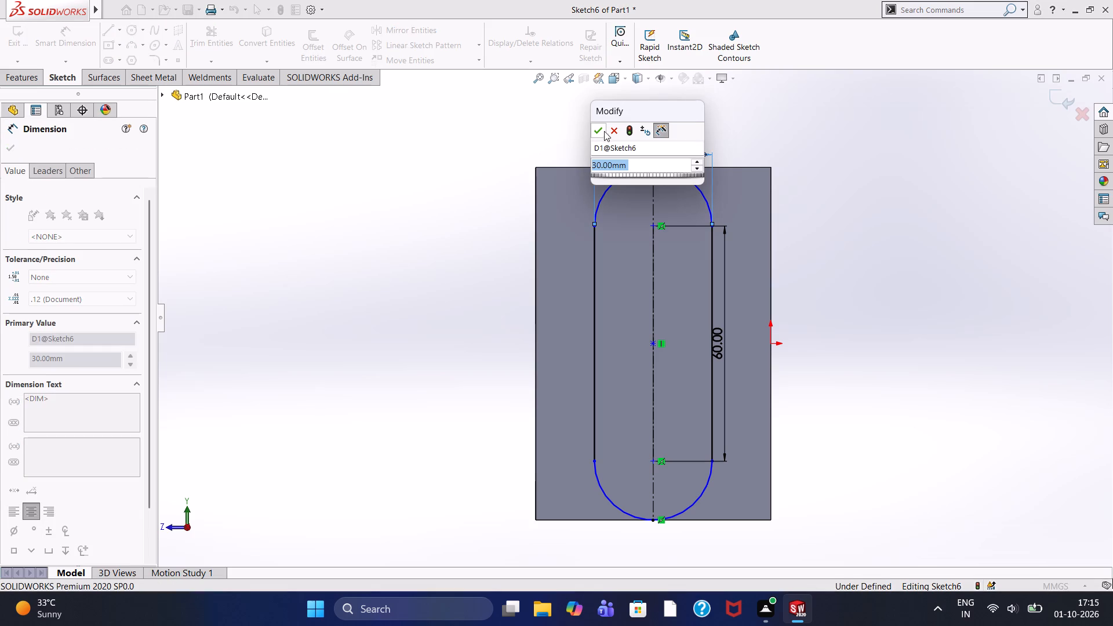
{"action": "left_click", "coordinate": [612, 126]}
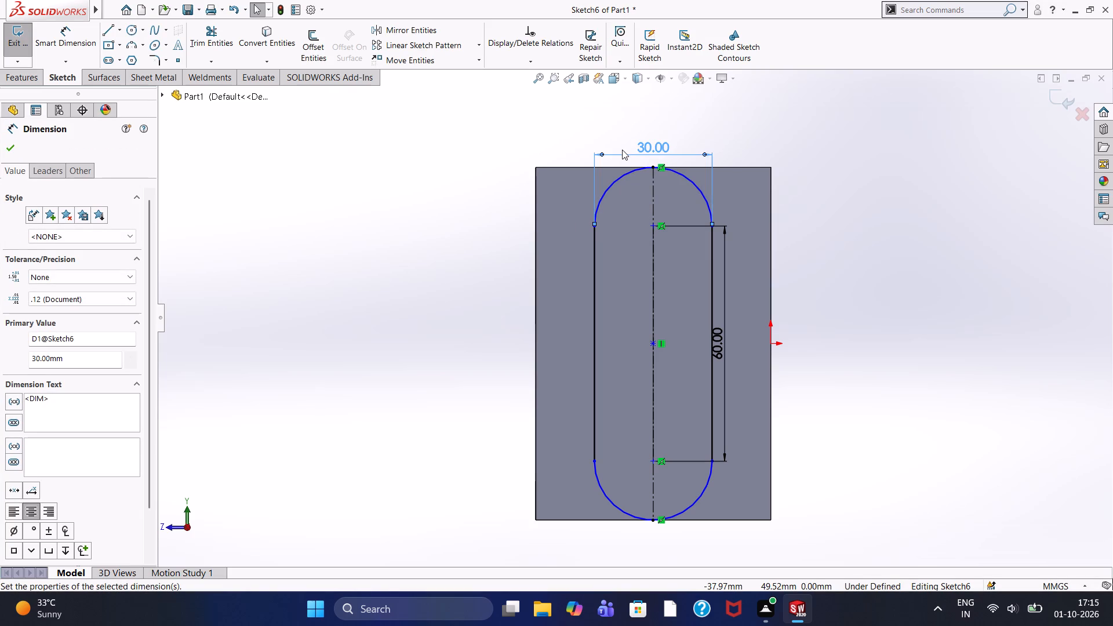
{"action": "key", "text": "Delete"}
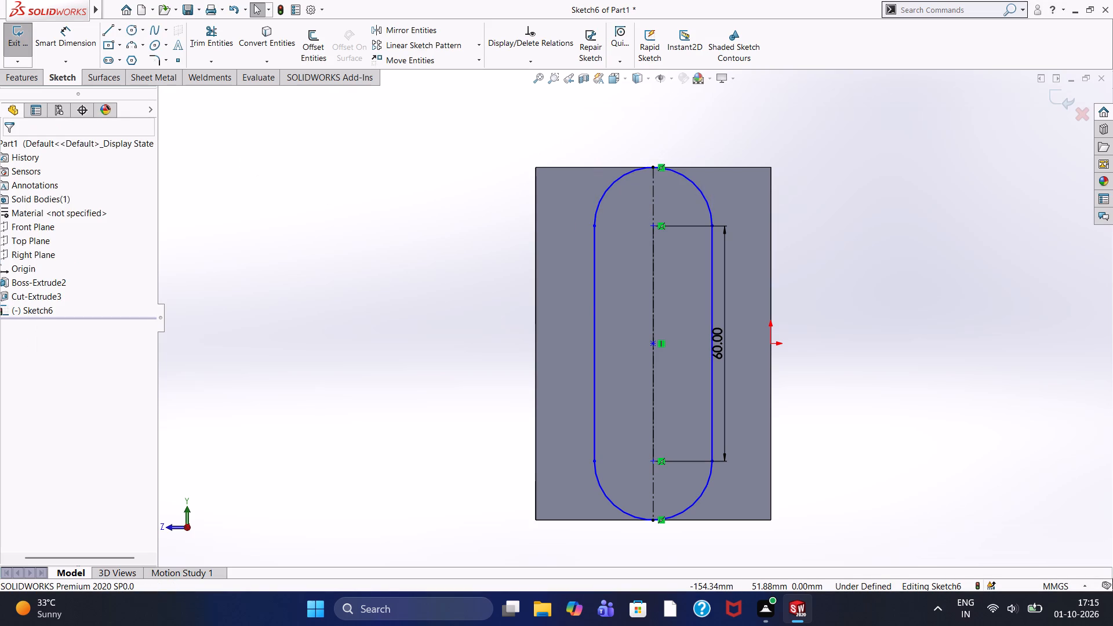
{"action": "left_click", "coordinate": [78, 49]}
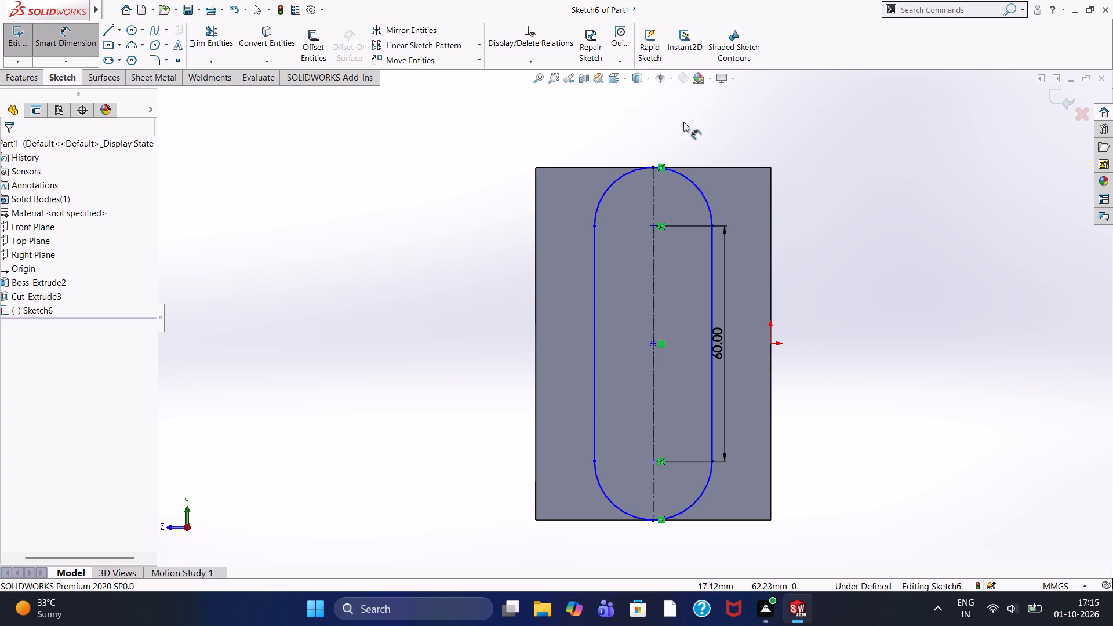
{"action": "left_click", "coordinate": [627, 170]}
{"action": "left_click", "coordinate": [573, 124]}
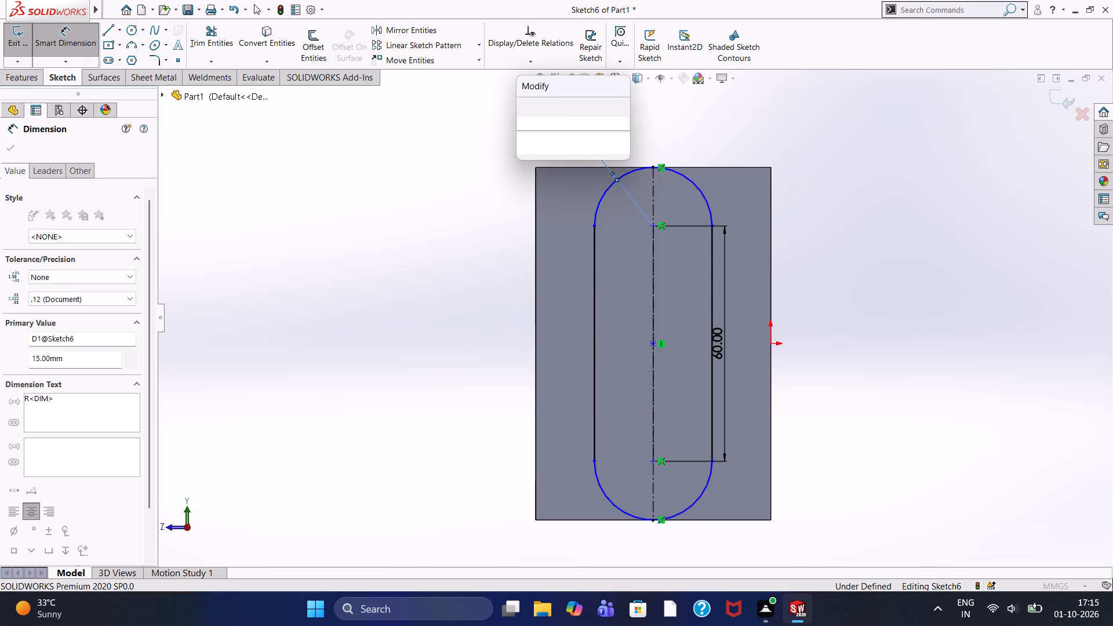
{"action": "left_click", "coordinate": [526, 107]}
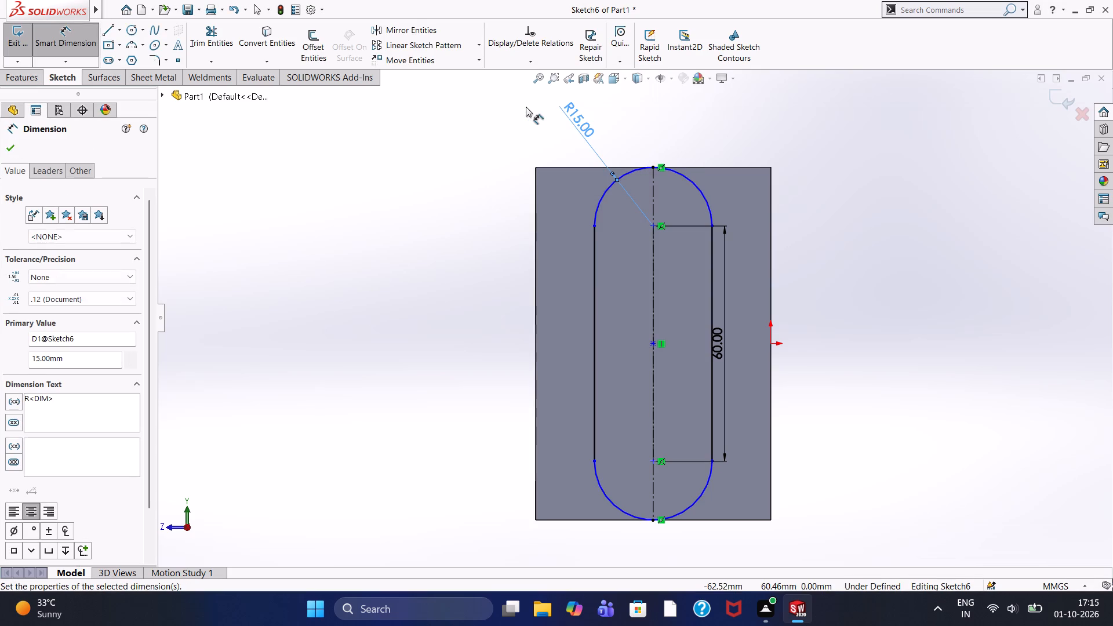
Sketch two 15 mm diameter circles, one centred on each of the slot's end arc centers.
{"action": "left_click", "coordinate": [129, 28]}
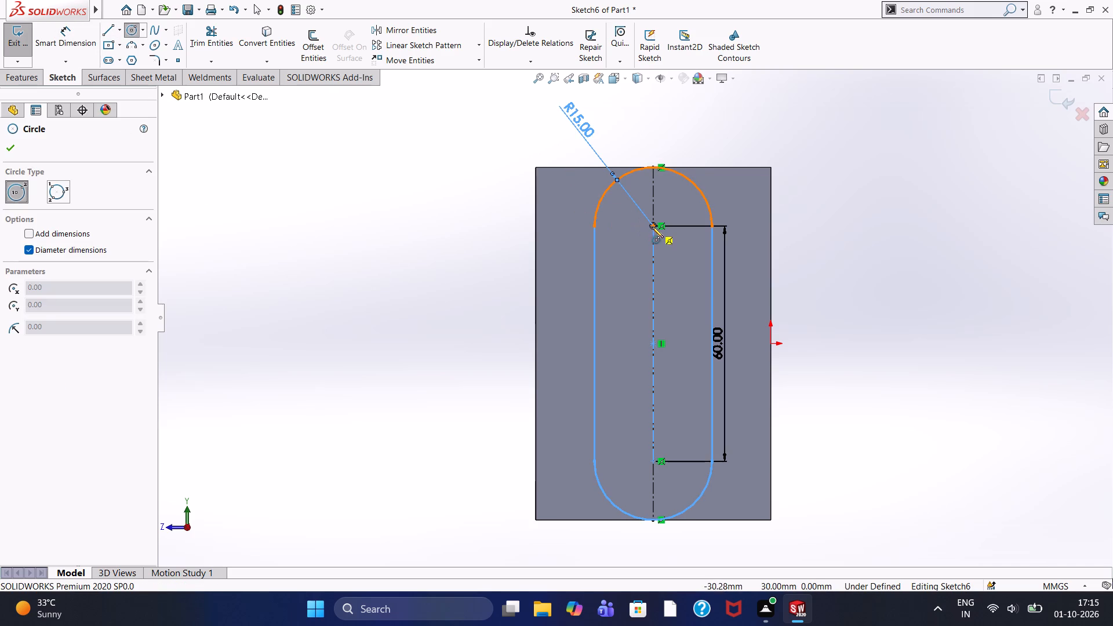
{"action": "left_click", "coordinate": [652, 227]}
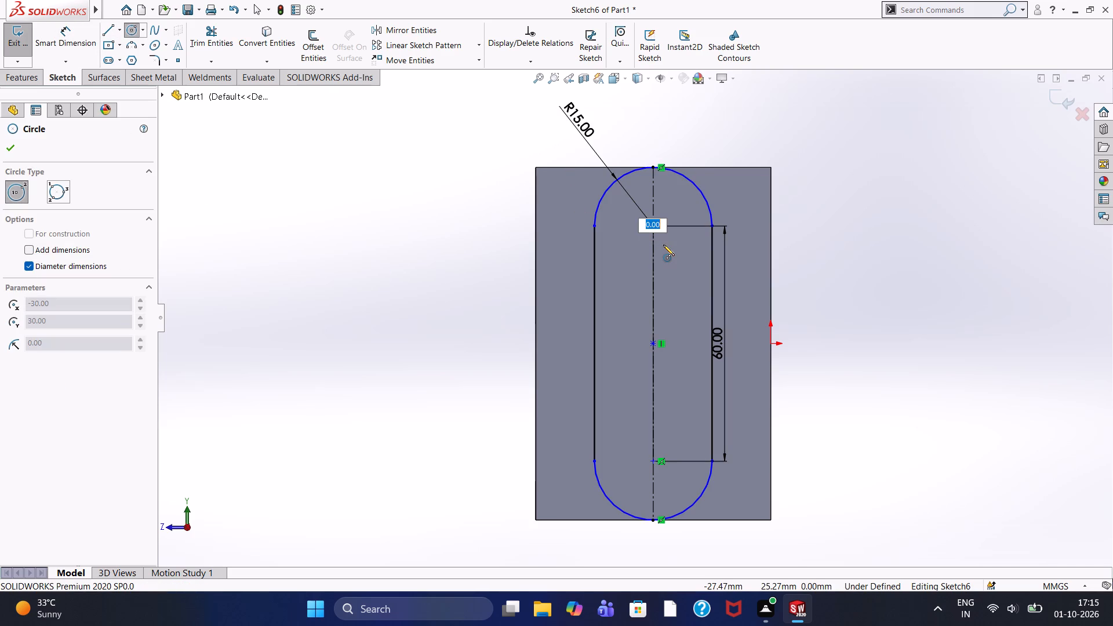
{"action": "type", "text": "15"}
{"action": "key", "text": "Return"}
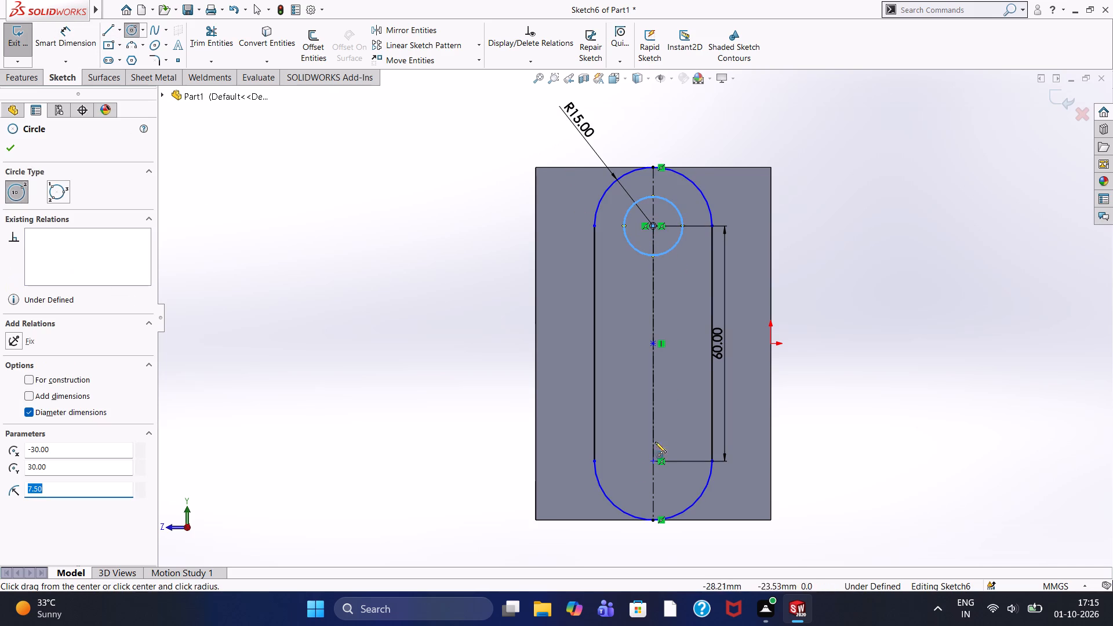
{"action": "left_click", "coordinate": [655, 461]}
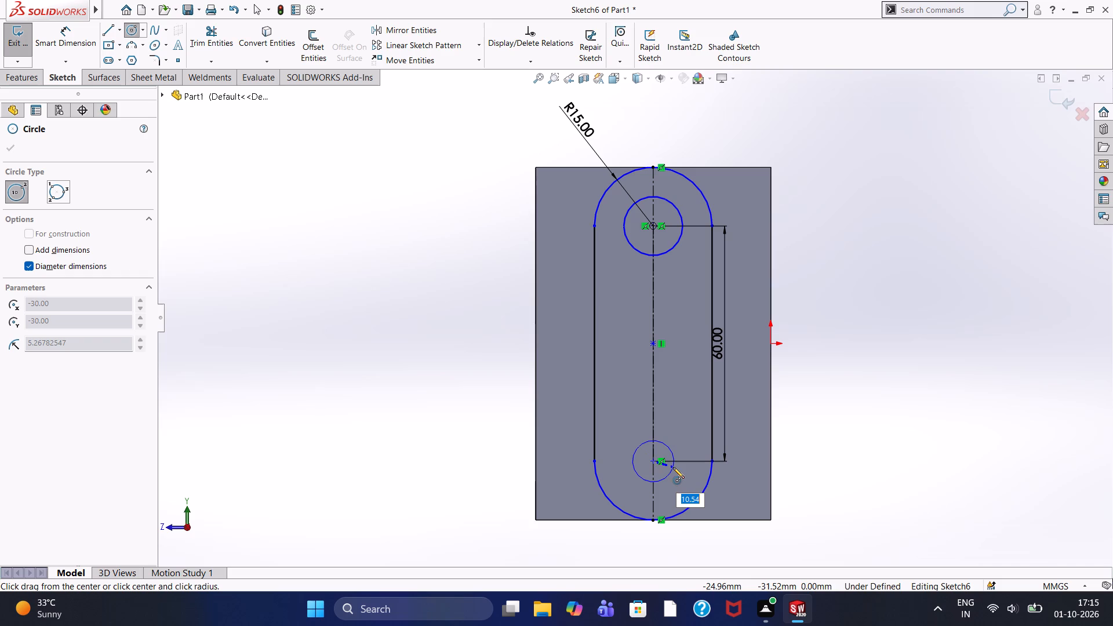
{"action": "type", "text": "15"}
{"action": "key", "text": "Return"}
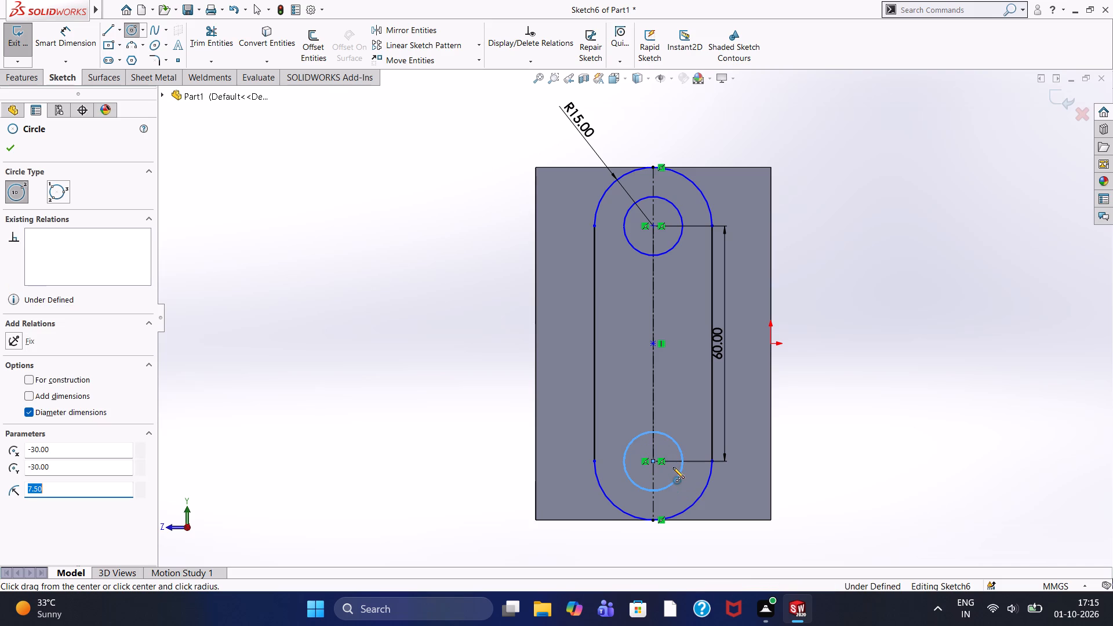
{"action": "left_click", "coordinate": [10, 152]}
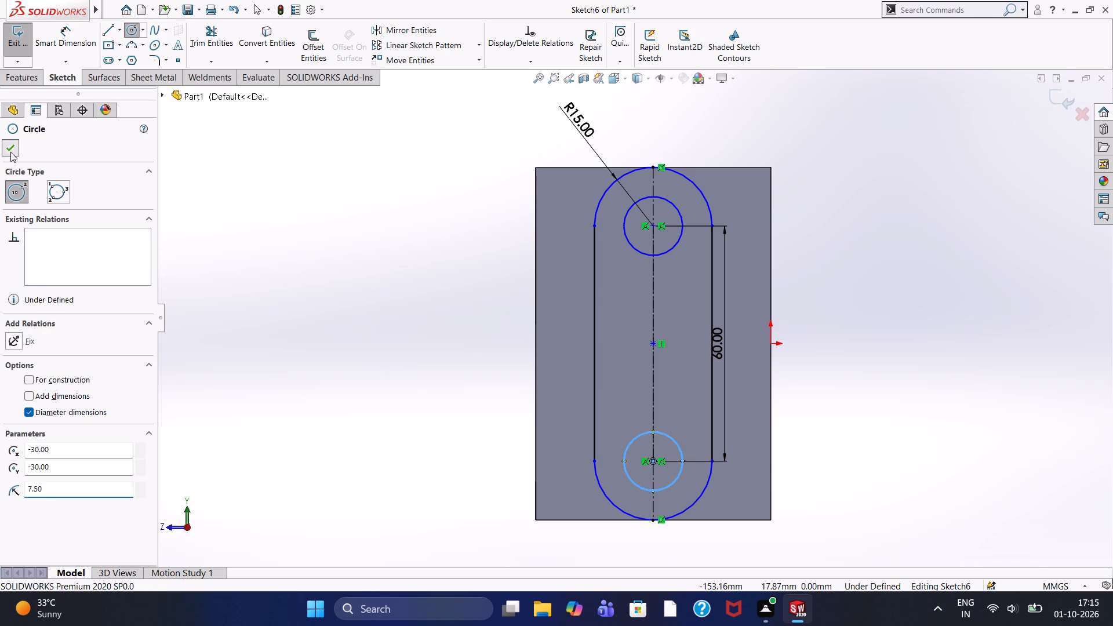
{"action": "left_click", "coordinate": [447, 342]}
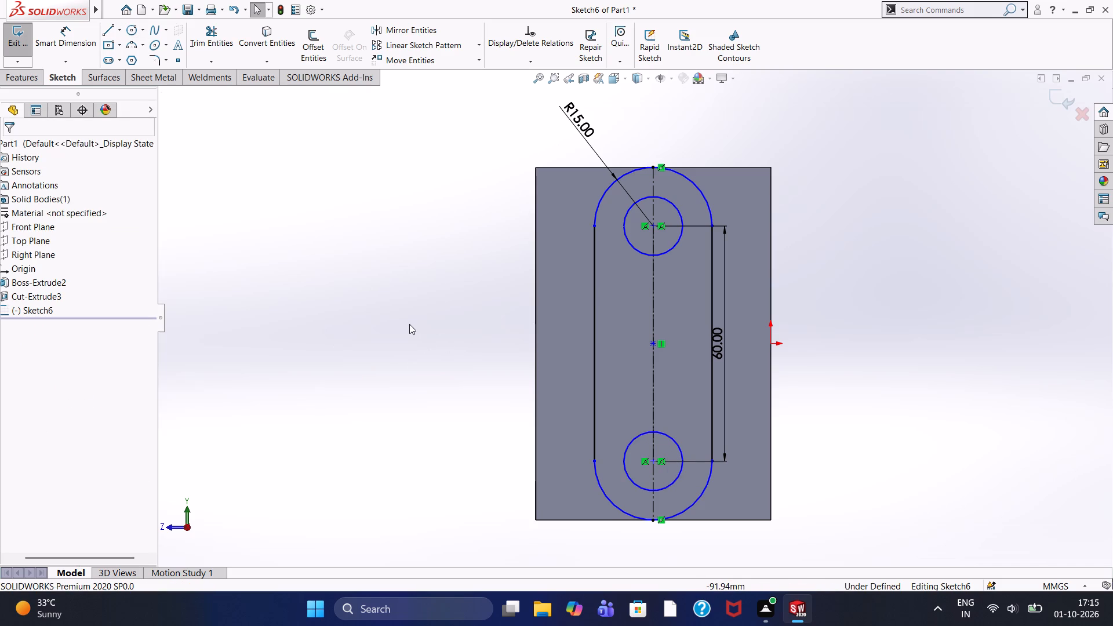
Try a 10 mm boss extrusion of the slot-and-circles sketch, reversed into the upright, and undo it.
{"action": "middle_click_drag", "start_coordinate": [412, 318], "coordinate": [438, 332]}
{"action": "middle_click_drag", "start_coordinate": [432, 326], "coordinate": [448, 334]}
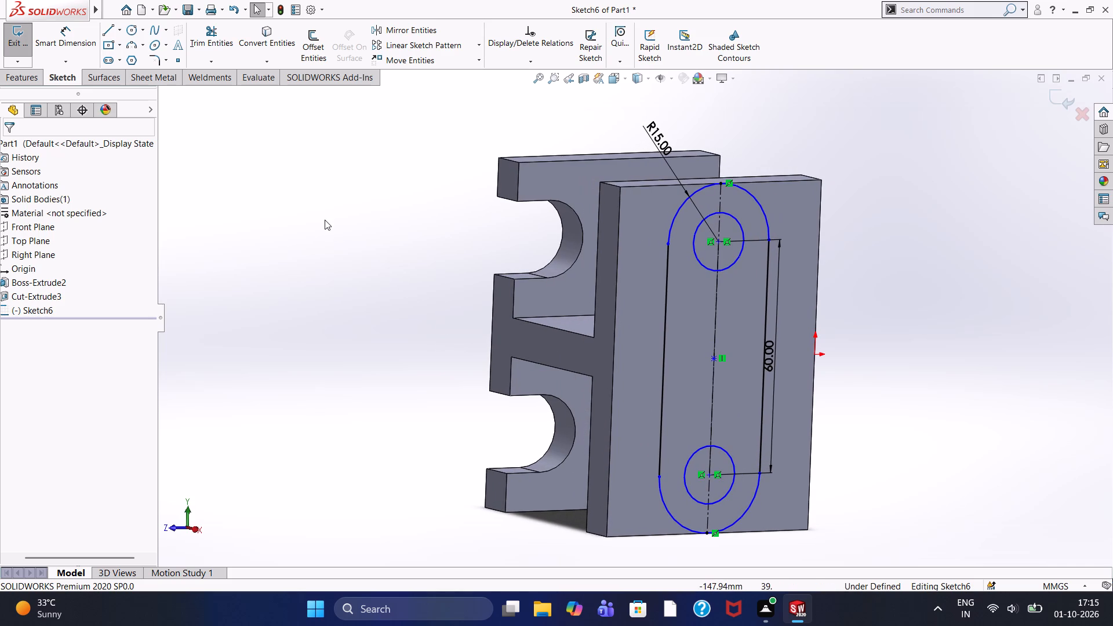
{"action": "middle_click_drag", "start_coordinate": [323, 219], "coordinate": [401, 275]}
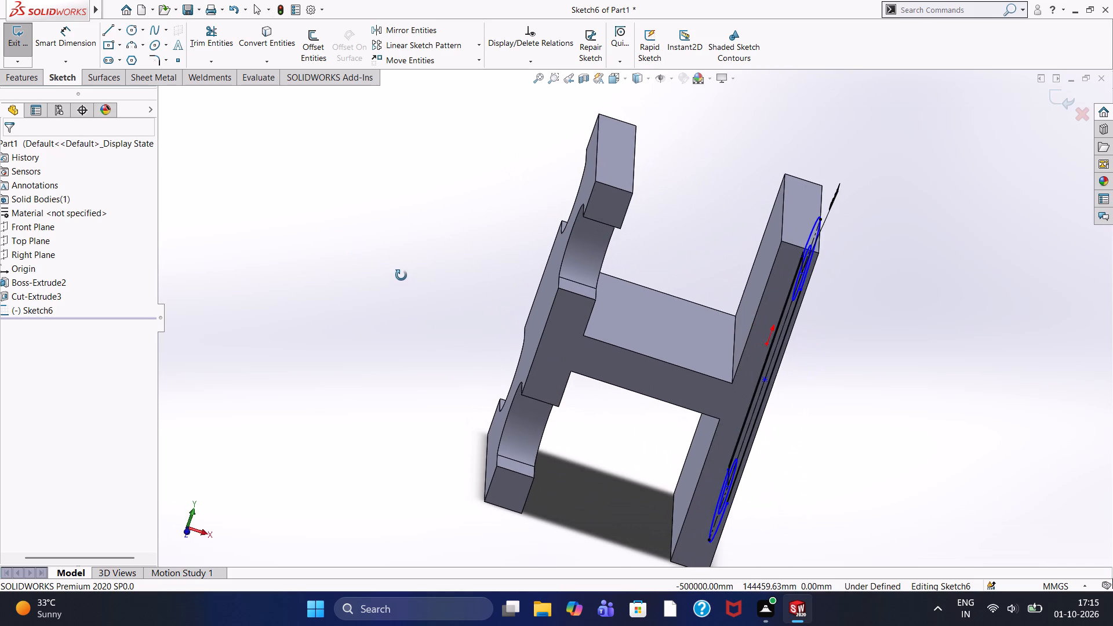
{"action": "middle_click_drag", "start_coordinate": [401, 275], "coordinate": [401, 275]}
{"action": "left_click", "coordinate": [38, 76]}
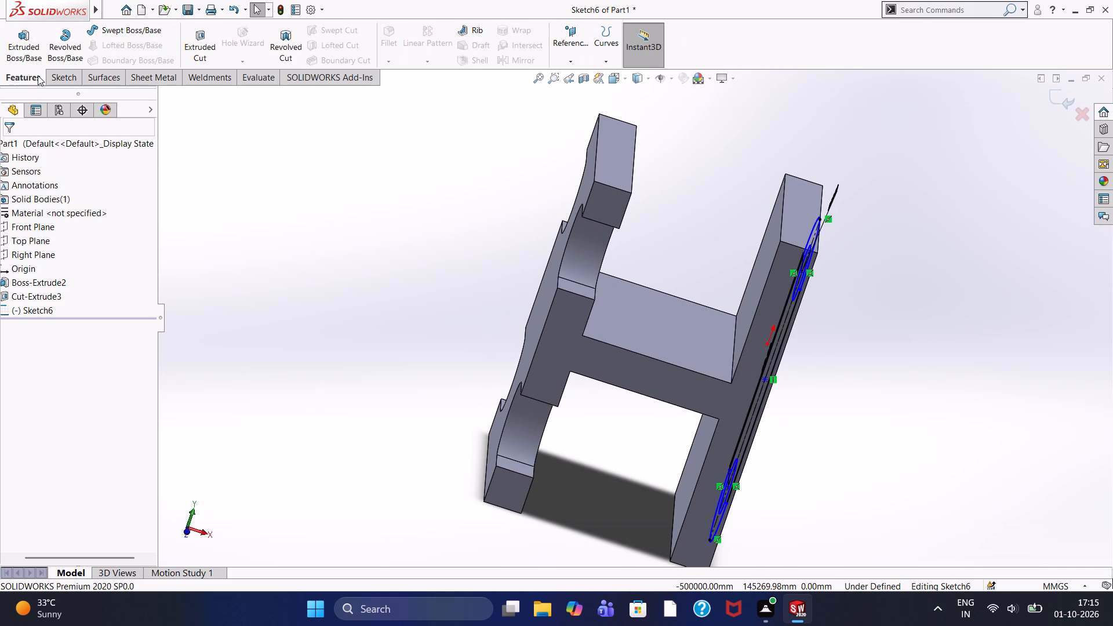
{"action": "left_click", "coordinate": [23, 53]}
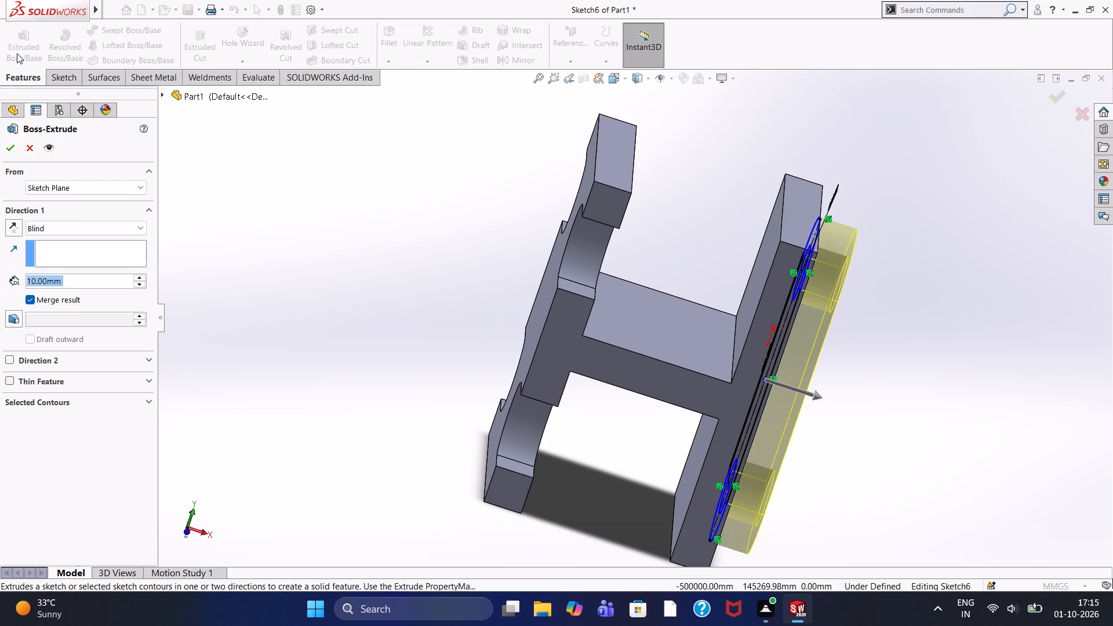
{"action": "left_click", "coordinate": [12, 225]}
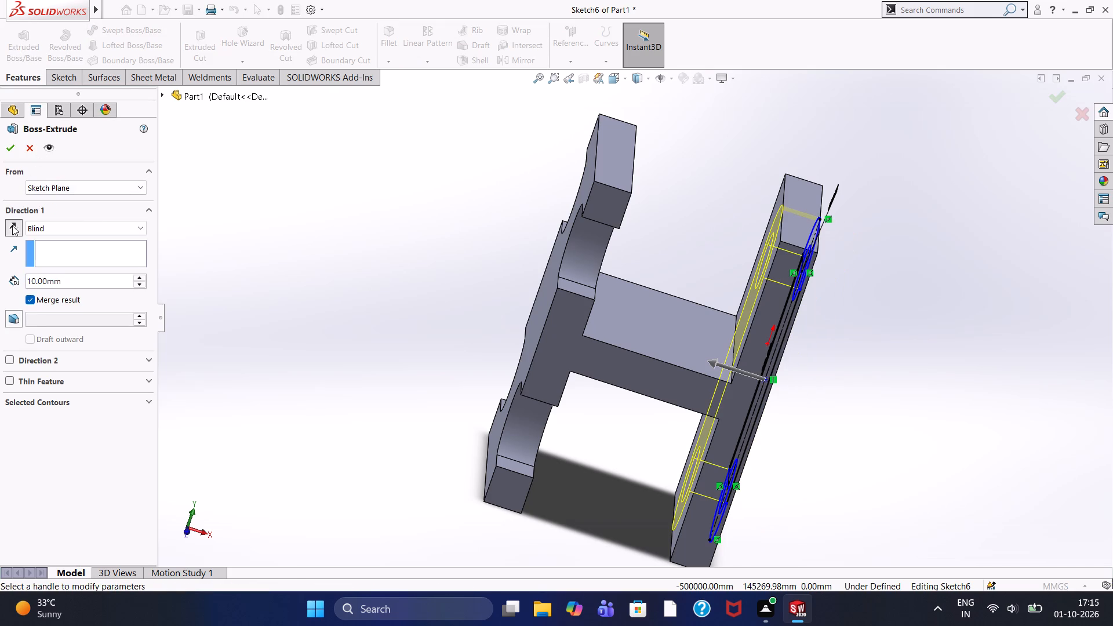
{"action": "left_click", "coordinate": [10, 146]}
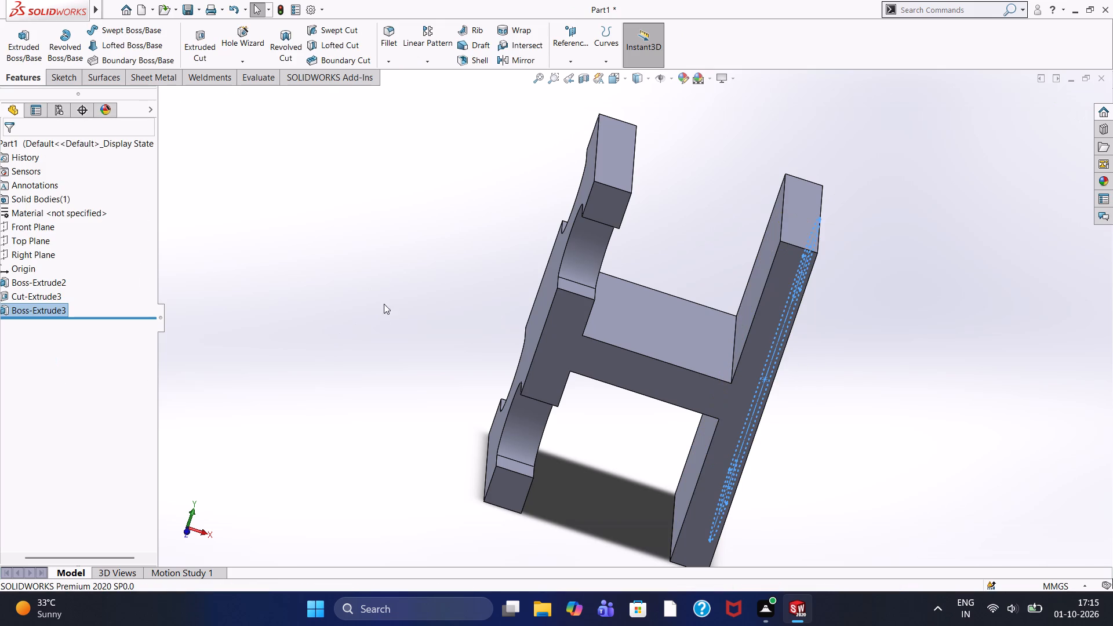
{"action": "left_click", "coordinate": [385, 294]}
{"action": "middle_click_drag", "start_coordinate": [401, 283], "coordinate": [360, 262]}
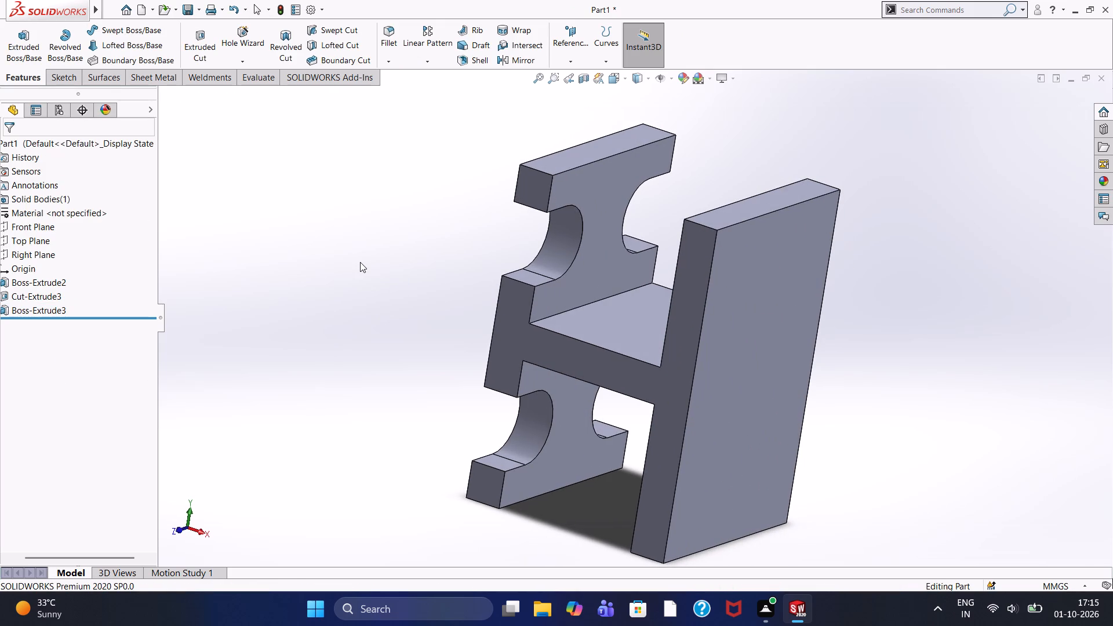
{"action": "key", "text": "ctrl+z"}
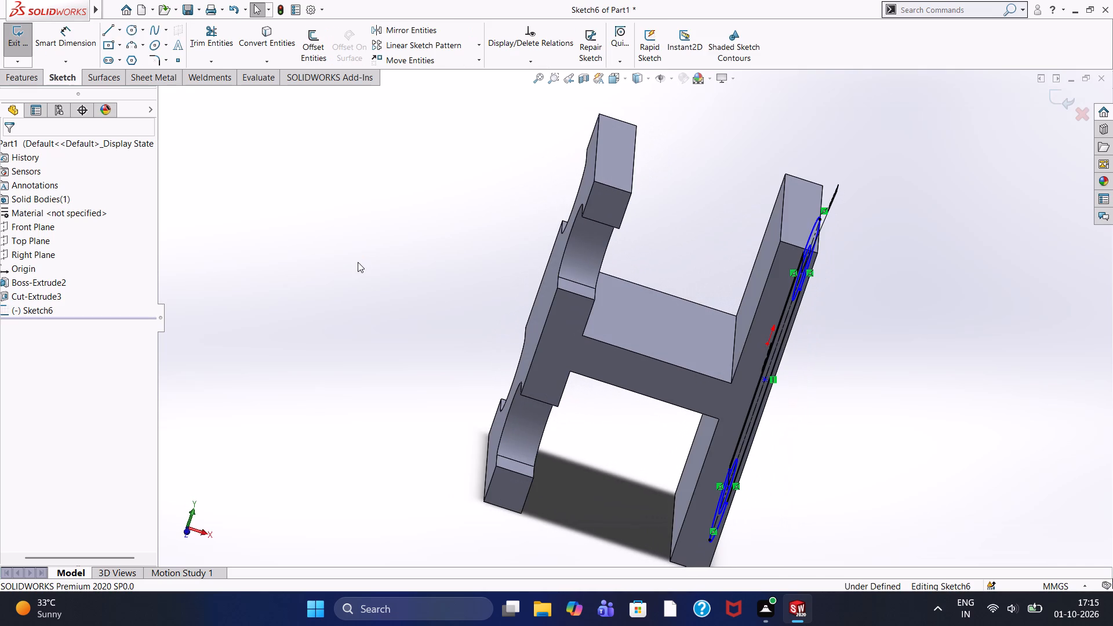
Extrude the slot-and-circles sketch as a 10 mm blind boss, reversed into the upright with Merge result on.
{"action": "left_click", "coordinate": [2, 81]}
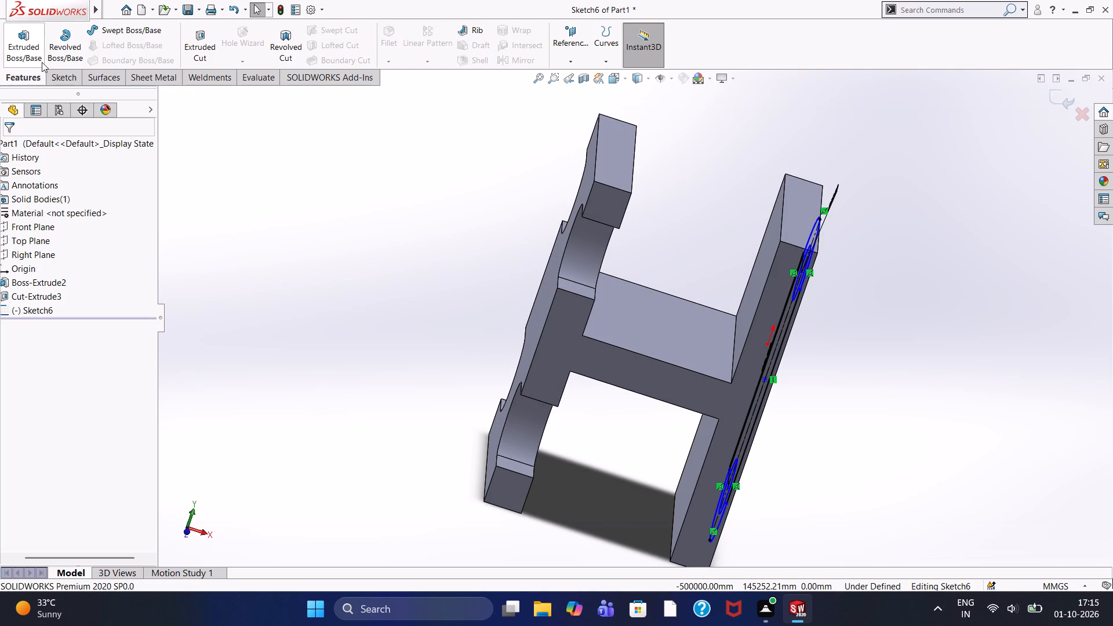
{"action": "left_click", "coordinate": [32, 50]}
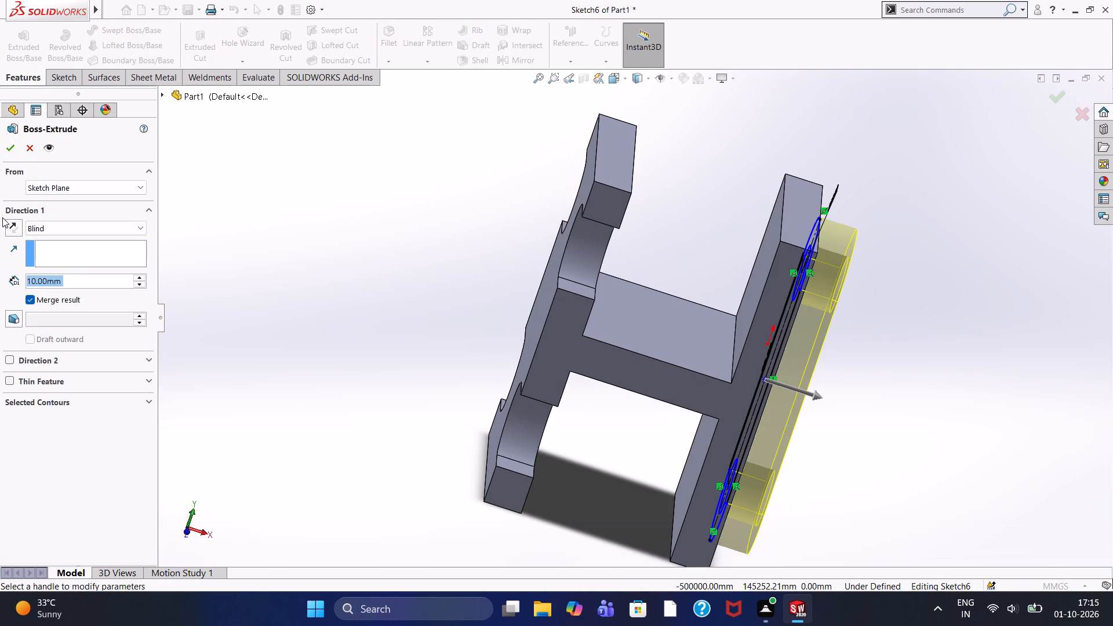
{"action": "left_click", "coordinate": [9, 225]}
{"action": "left_click", "coordinate": [7, 143]}
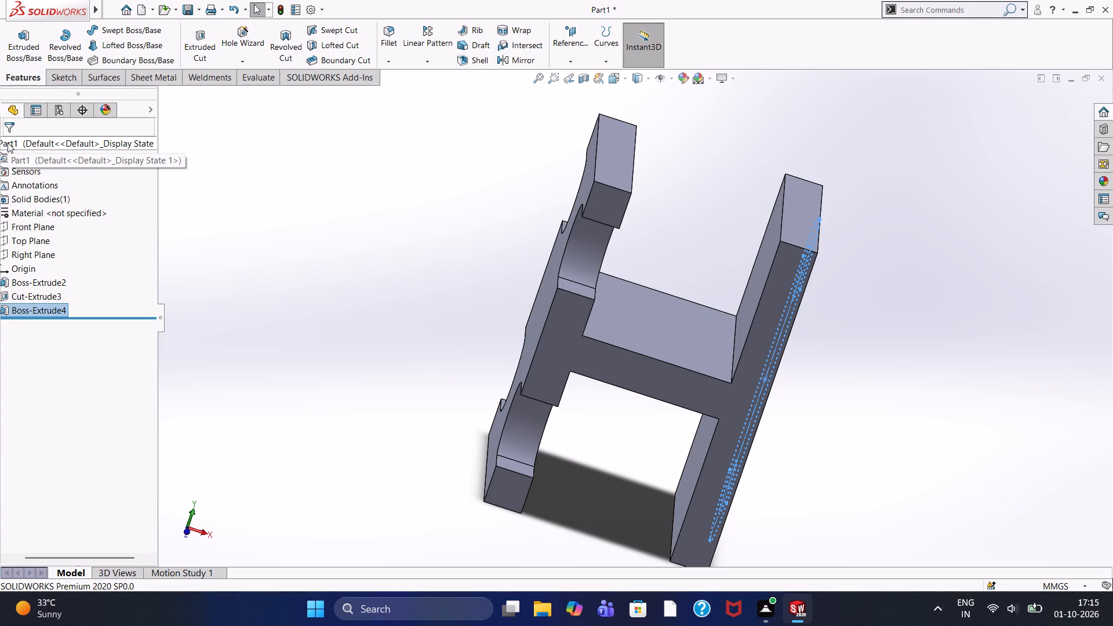
{"action": "middle_click_drag", "start_coordinate": [399, 246], "coordinate": [392, 240]}
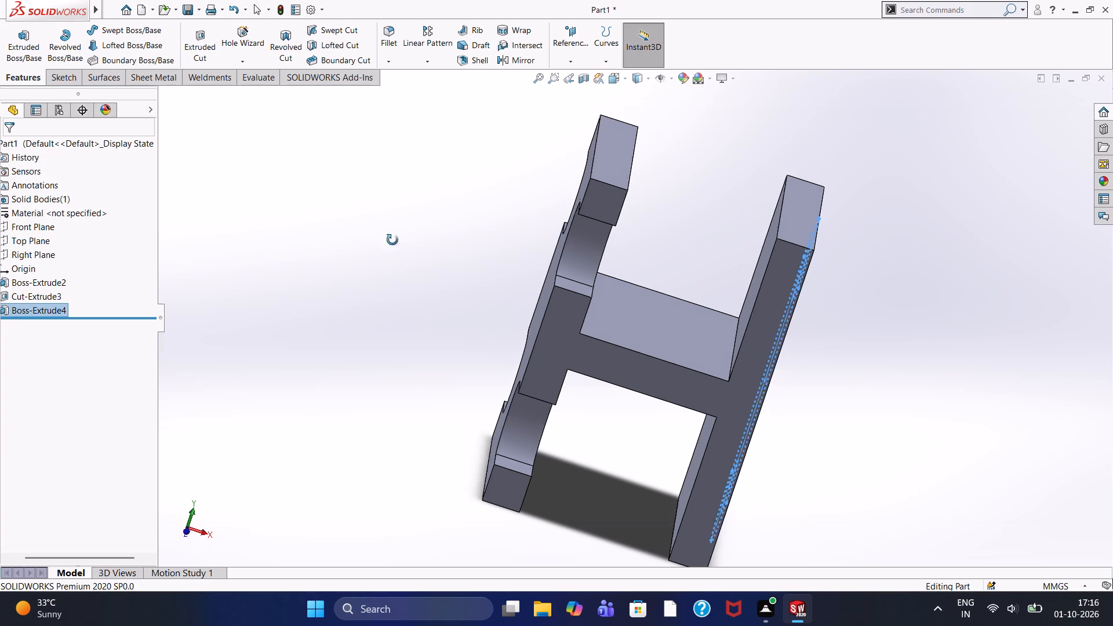
{"action": "middle_click_drag", "start_coordinate": [392, 240], "coordinate": [354, 223]}
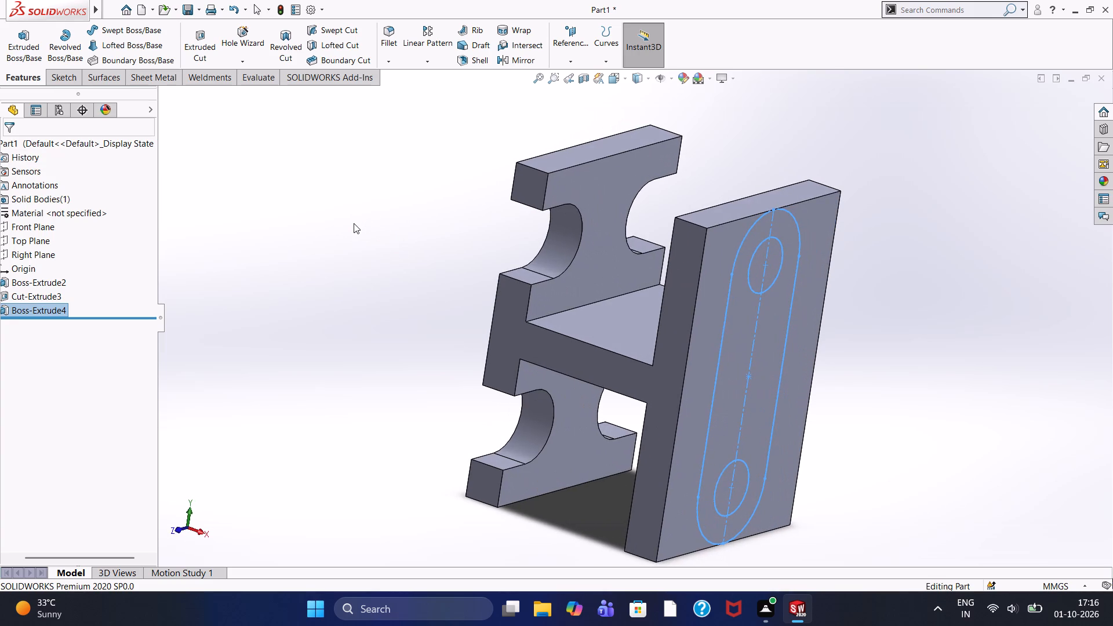
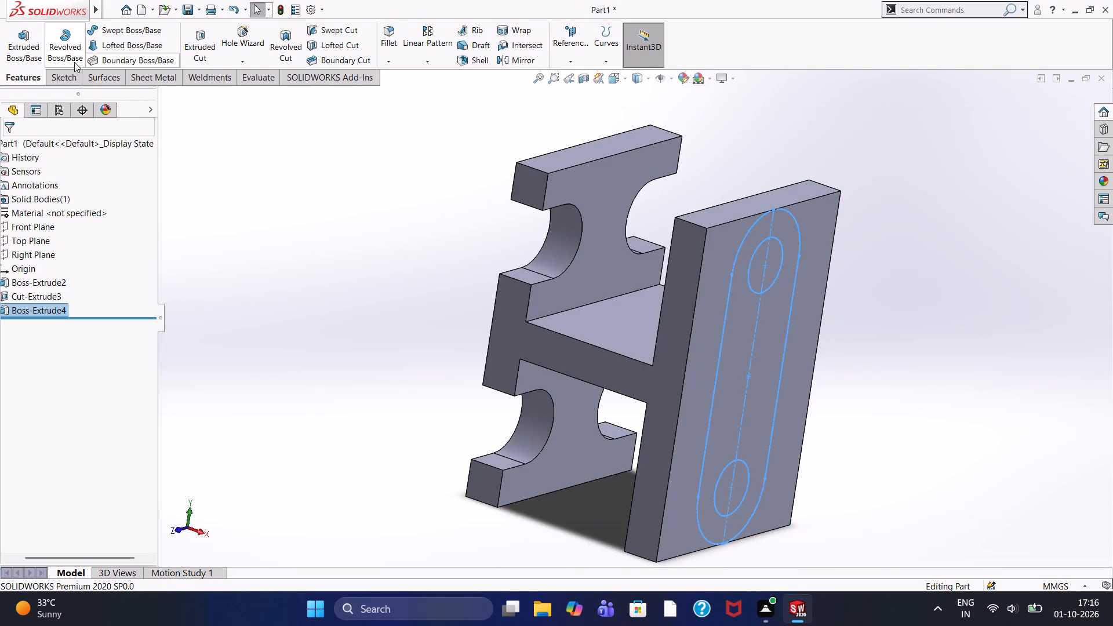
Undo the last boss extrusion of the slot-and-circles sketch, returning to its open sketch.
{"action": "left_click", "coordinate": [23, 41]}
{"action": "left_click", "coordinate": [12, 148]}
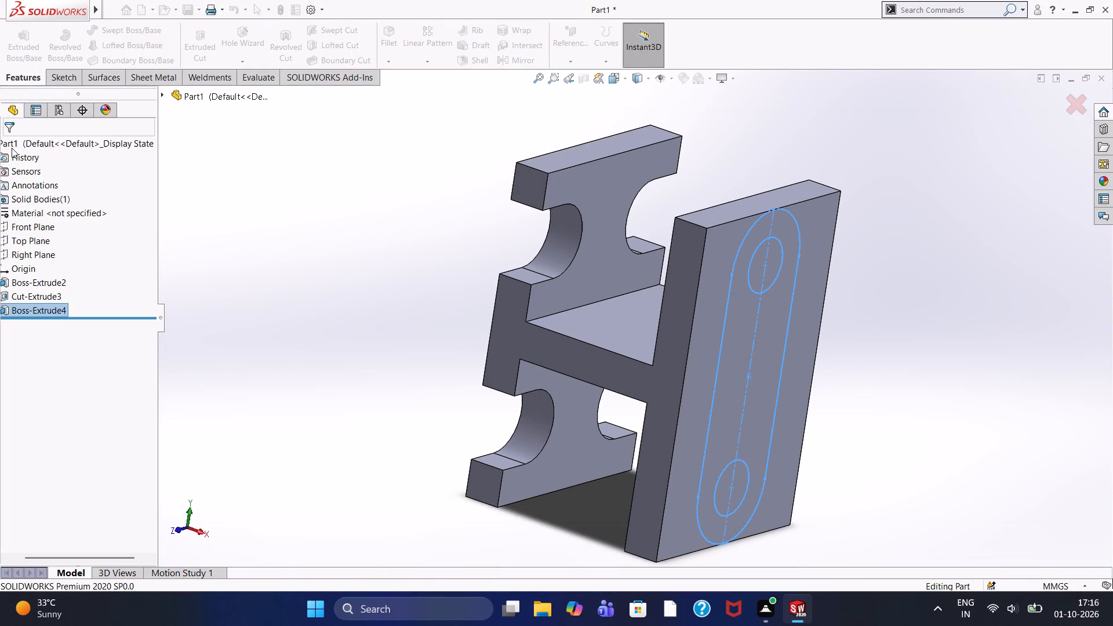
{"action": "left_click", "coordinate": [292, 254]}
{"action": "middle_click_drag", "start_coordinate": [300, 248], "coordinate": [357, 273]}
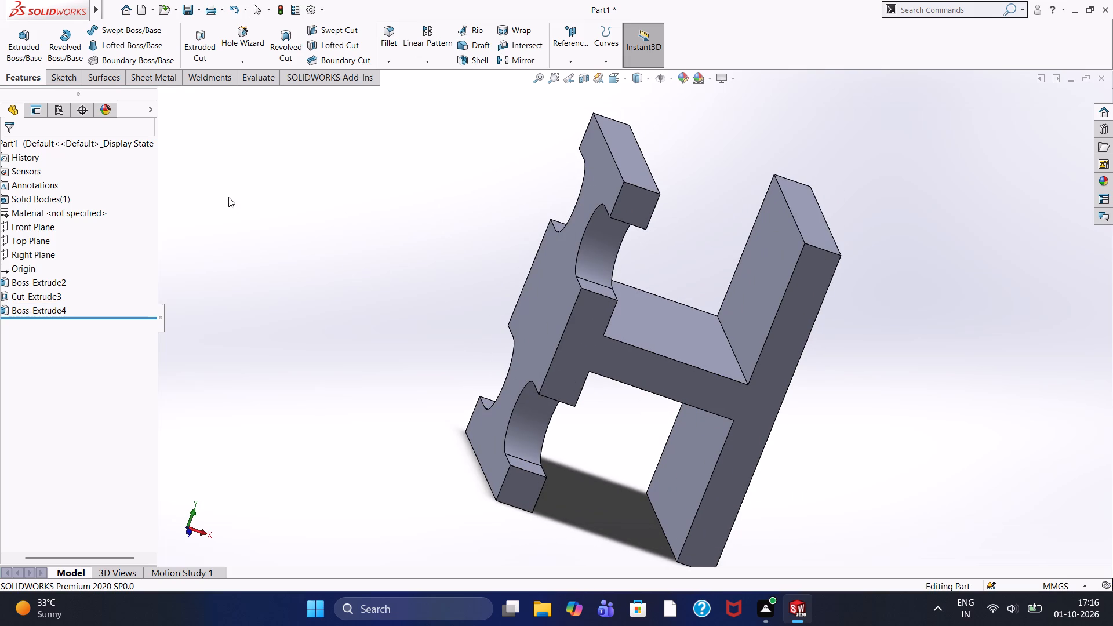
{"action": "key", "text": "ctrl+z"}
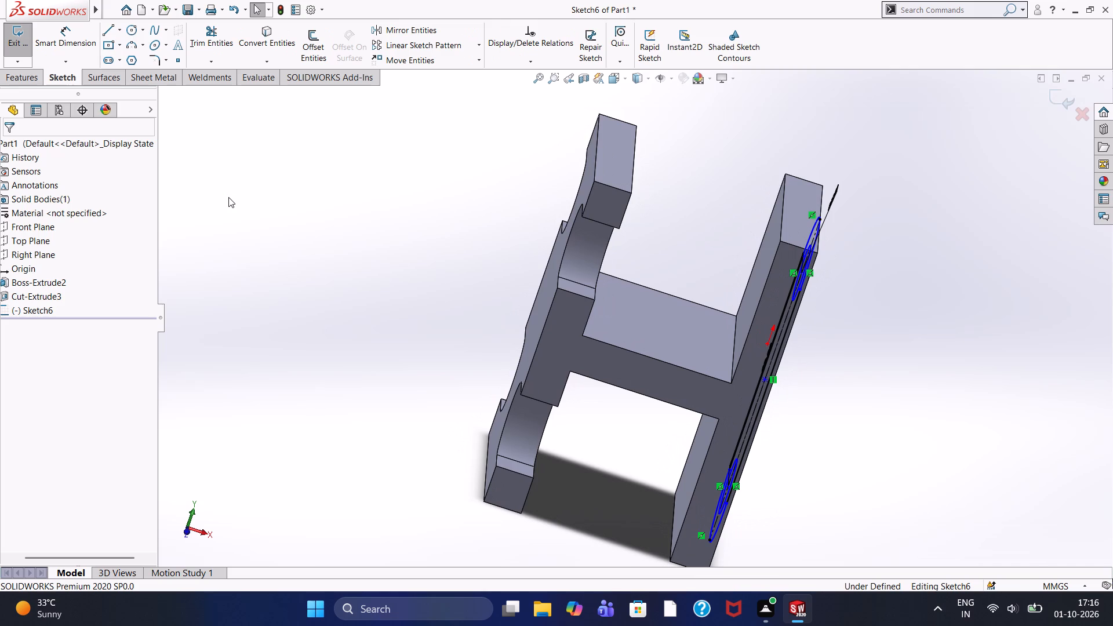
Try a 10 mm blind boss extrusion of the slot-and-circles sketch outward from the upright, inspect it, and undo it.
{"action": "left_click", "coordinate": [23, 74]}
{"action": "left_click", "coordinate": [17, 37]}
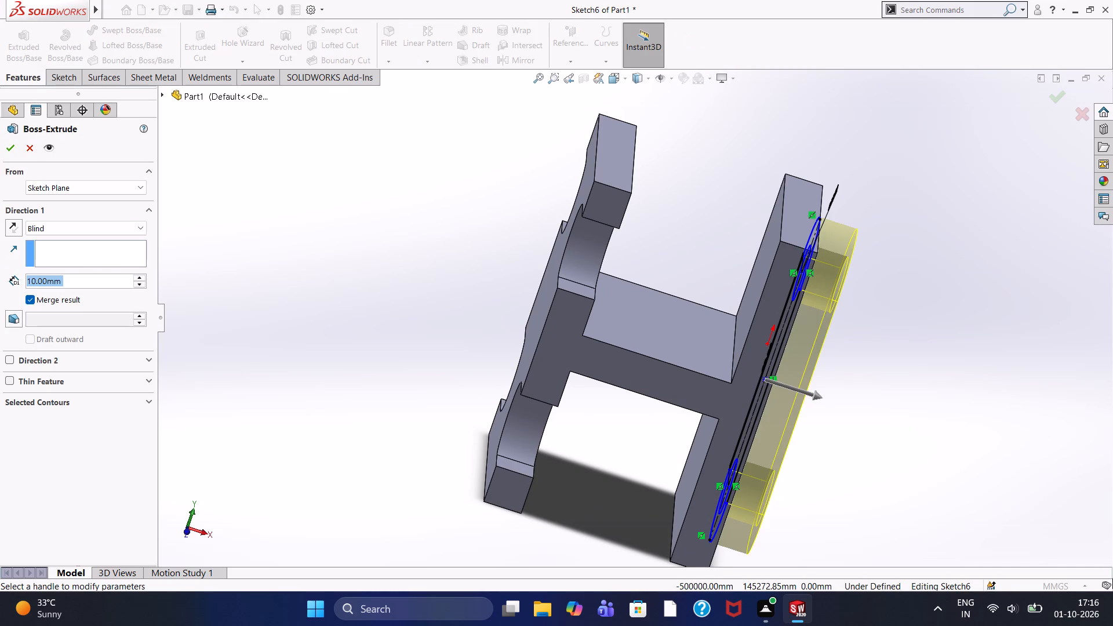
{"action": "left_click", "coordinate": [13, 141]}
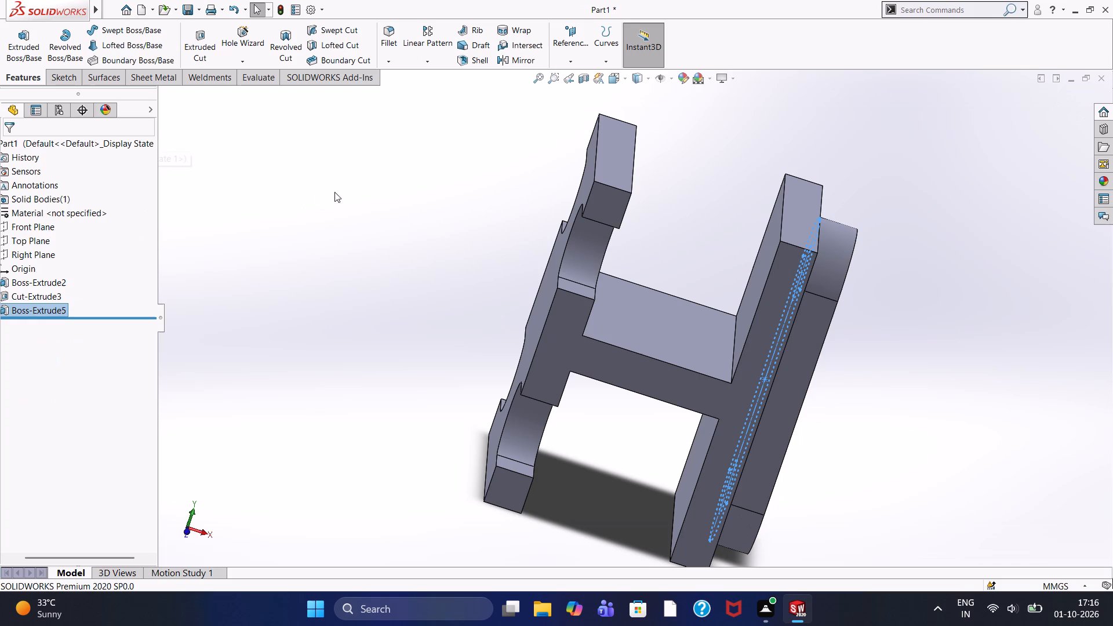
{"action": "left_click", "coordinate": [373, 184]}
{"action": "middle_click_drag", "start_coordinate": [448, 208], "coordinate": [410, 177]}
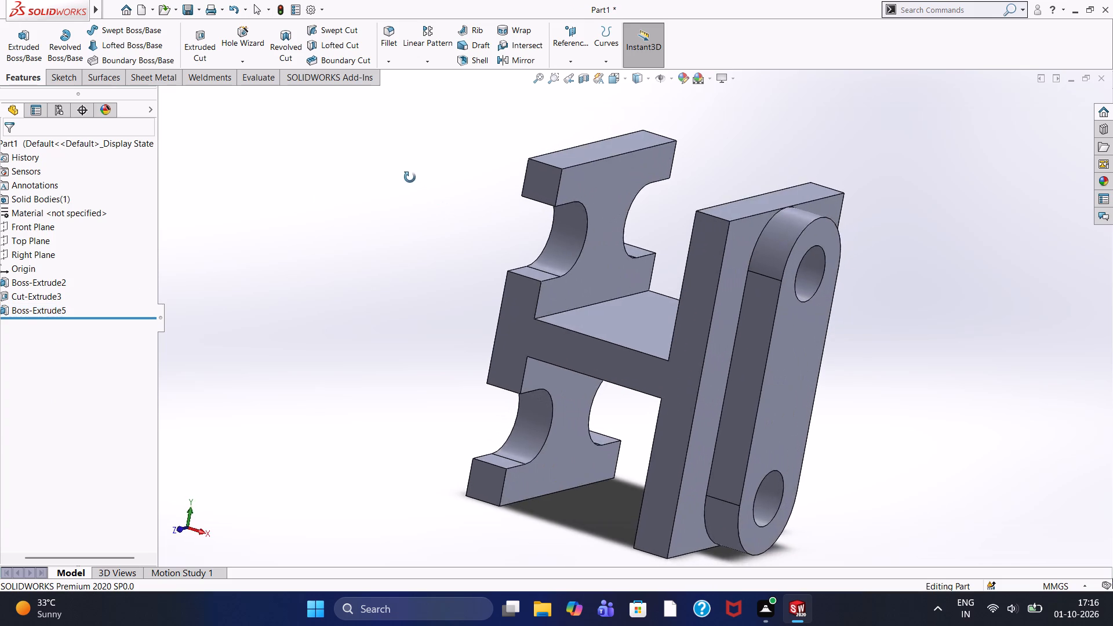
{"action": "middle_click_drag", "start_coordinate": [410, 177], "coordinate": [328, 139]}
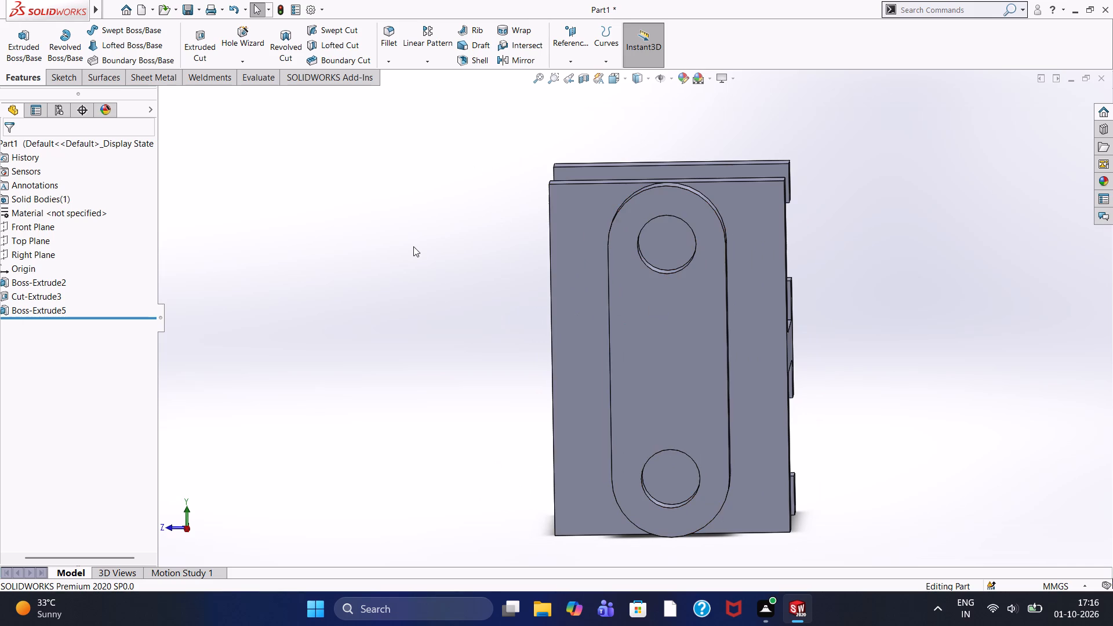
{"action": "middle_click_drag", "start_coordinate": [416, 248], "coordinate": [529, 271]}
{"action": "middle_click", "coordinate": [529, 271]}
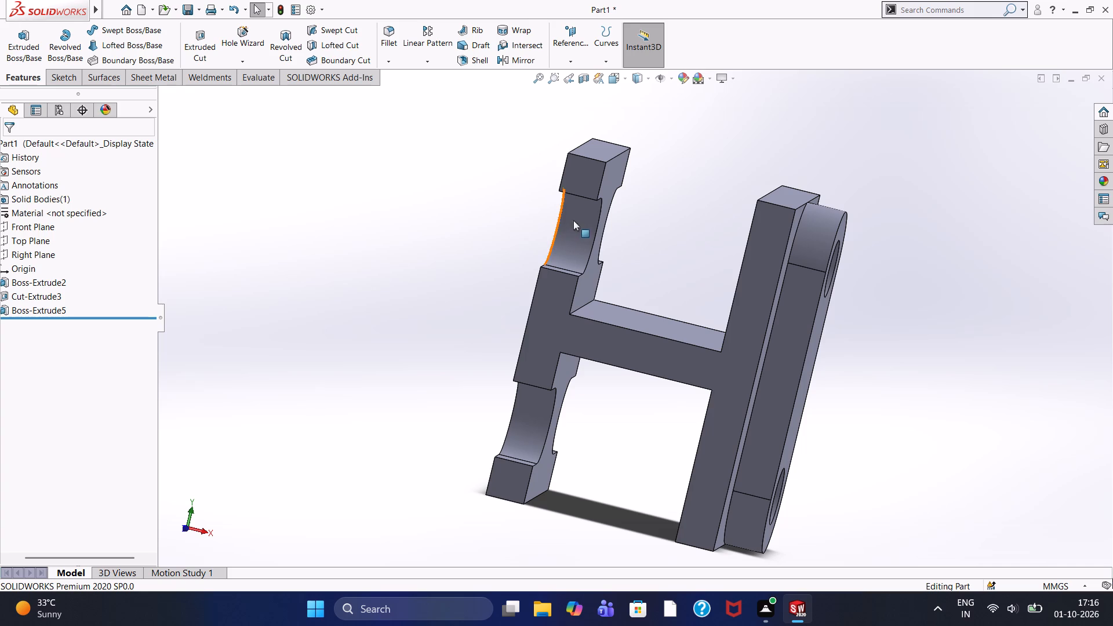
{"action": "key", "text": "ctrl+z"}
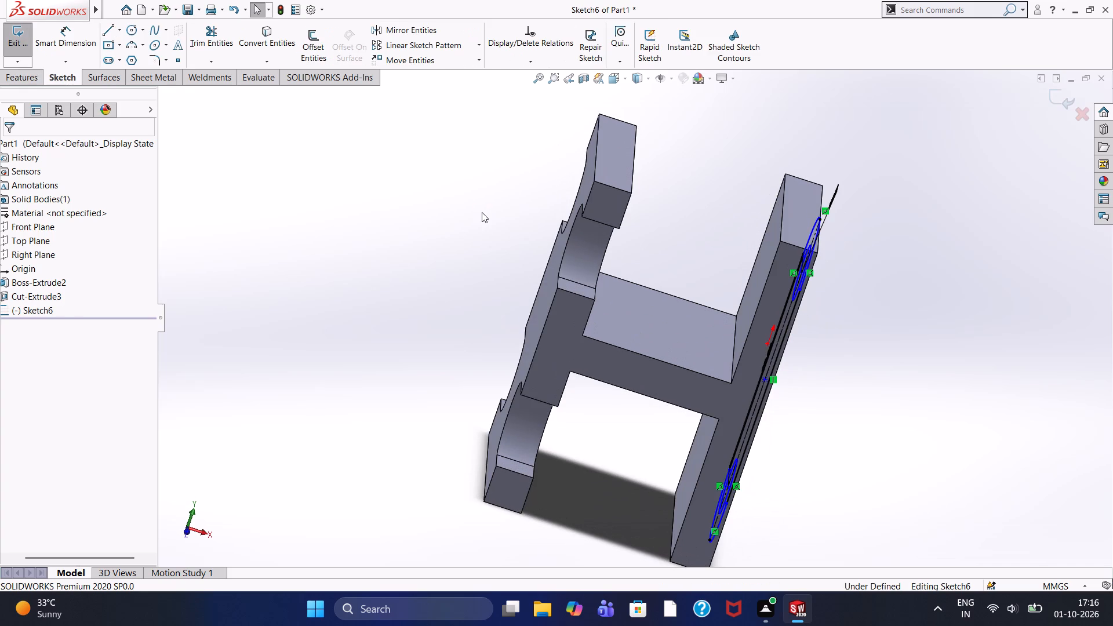
Extrude the slot-and-circles sketch as a 10 mm blind boss, reversed into the upright with Merge result on.
{"action": "left_click", "coordinate": [14, 74]}
{"action": "left_click", "coordinate": [24, 54]}
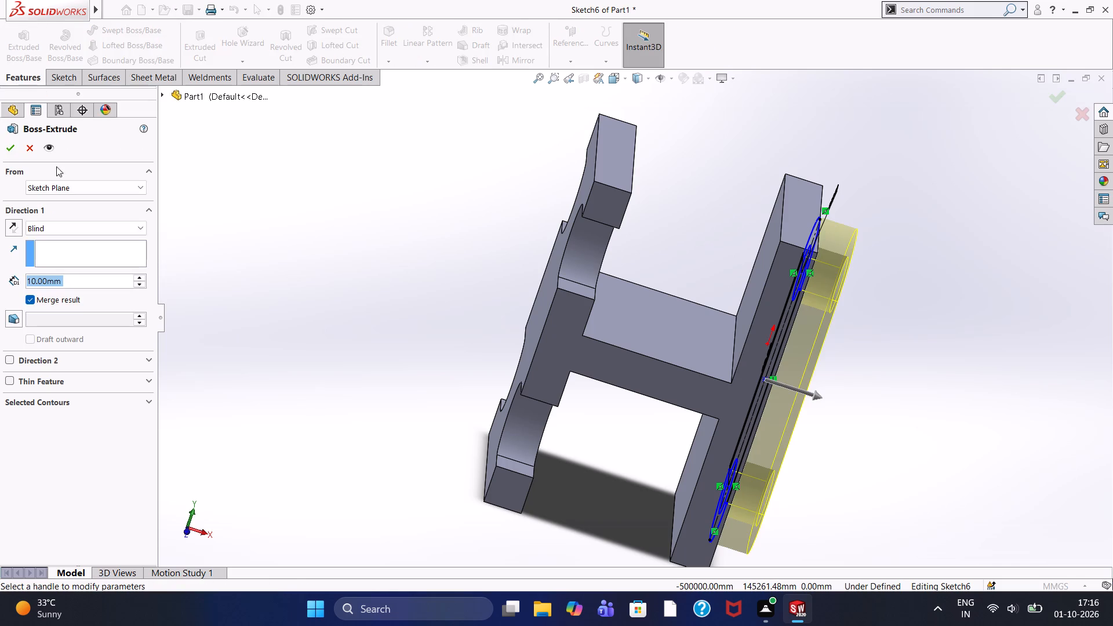
{"action": "left_click", "coordinate": [9, 224]}
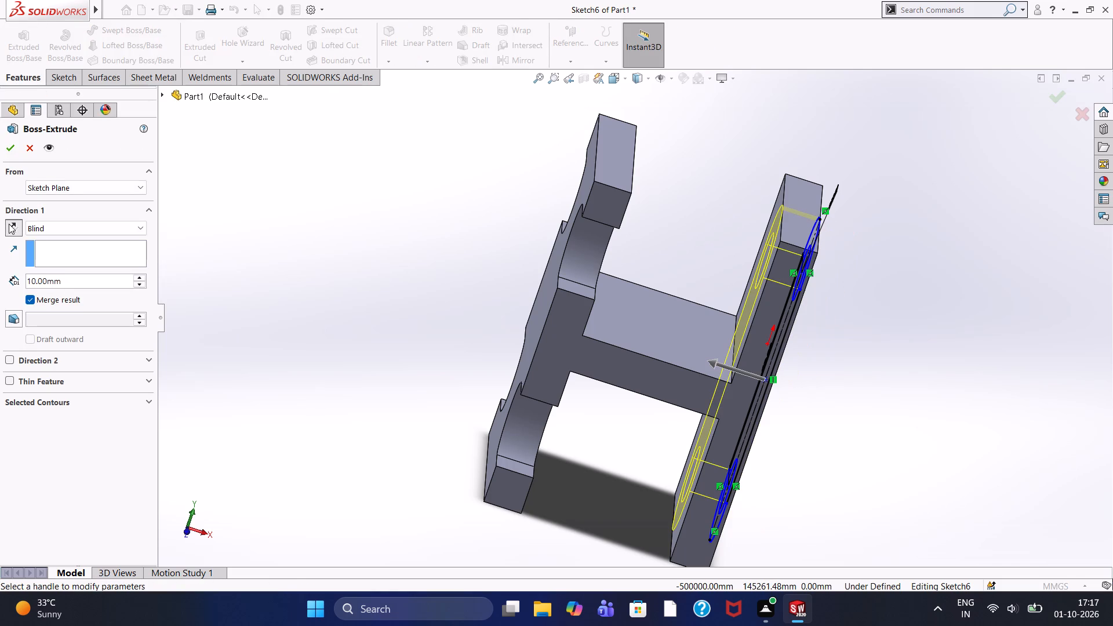
{"action": "middle_click_drag", "start_coordinate": [347, 228], "coordinate": [261, 191]}
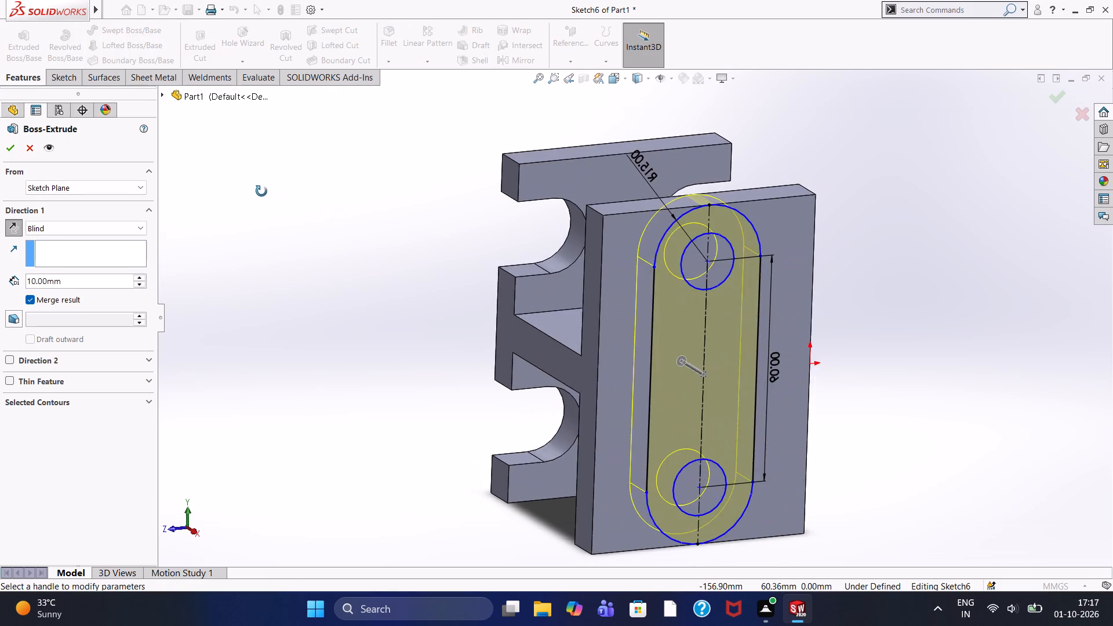
{"action": "middle_click_drag", "start_coordinate": [261, 191], "coordinate": [241, 136]}
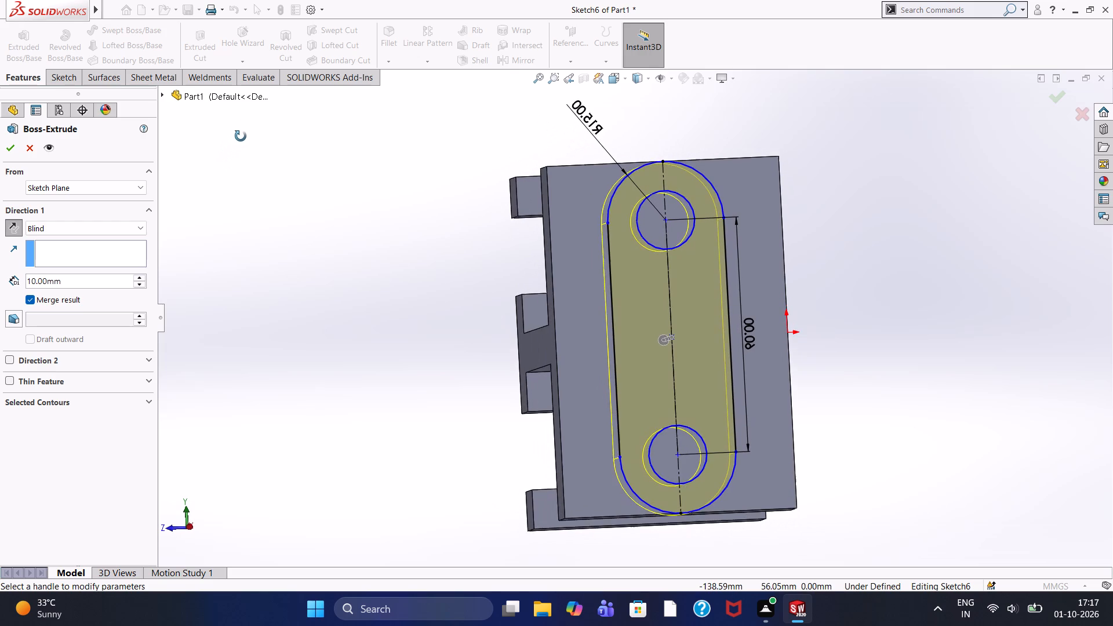
{"action": "middle_click_drag", "start_coordinate": [241, 136], "coordinate": [237, 150]}
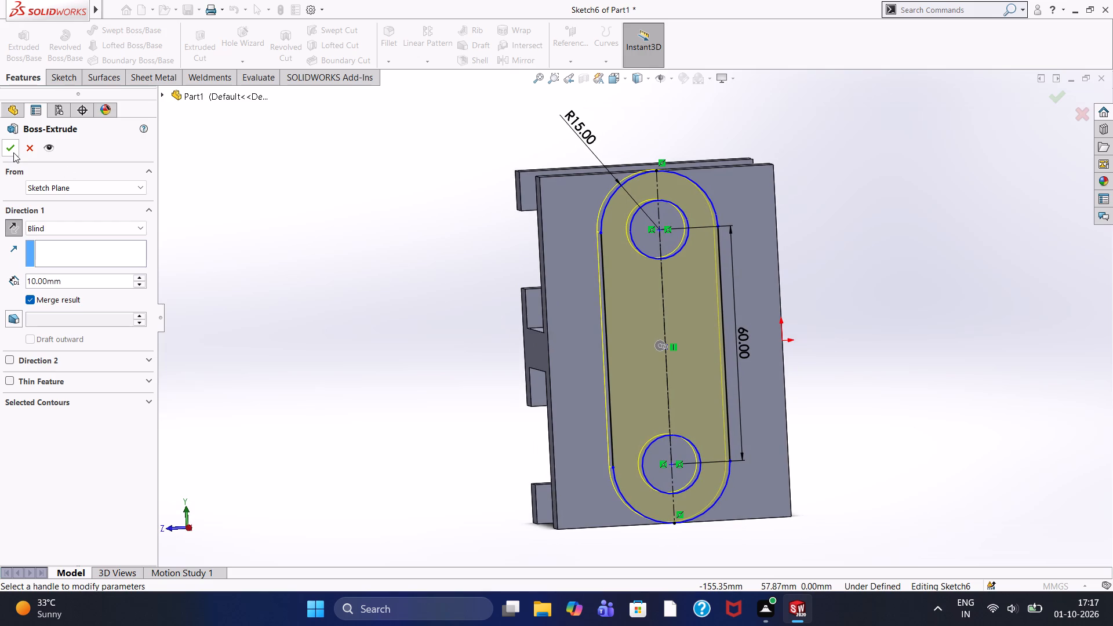
{"action": "left_click", "coordinate": [13, 152]}
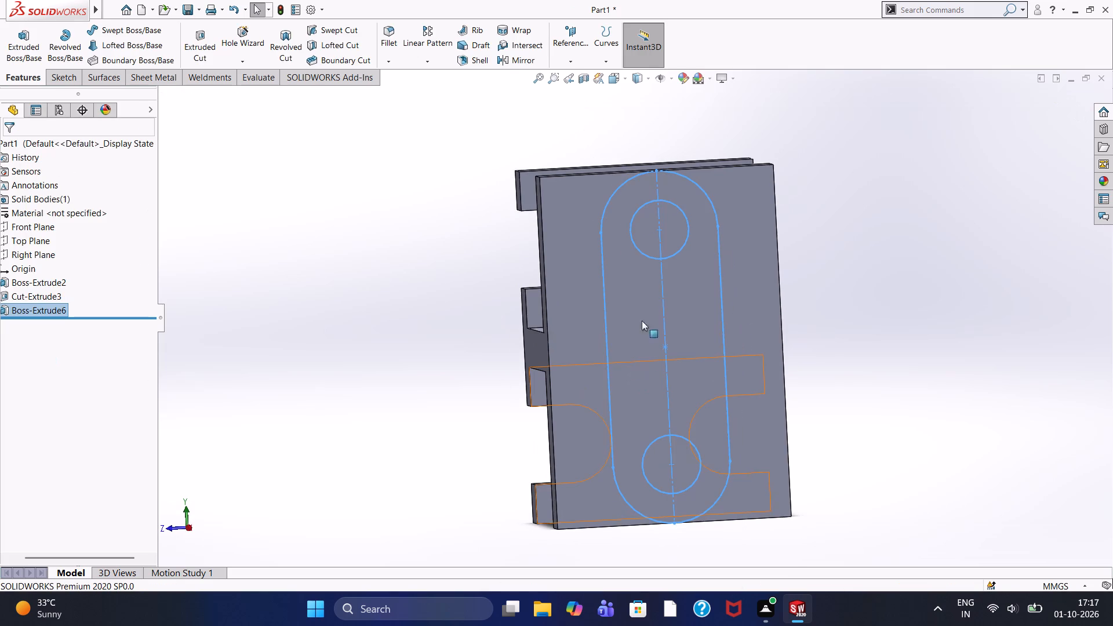
Examine the H-shaped body from several sides, especially the upright holding the slot-and-circles extrusion.
{"action": "left_click", "coordinate": [41, 52]}
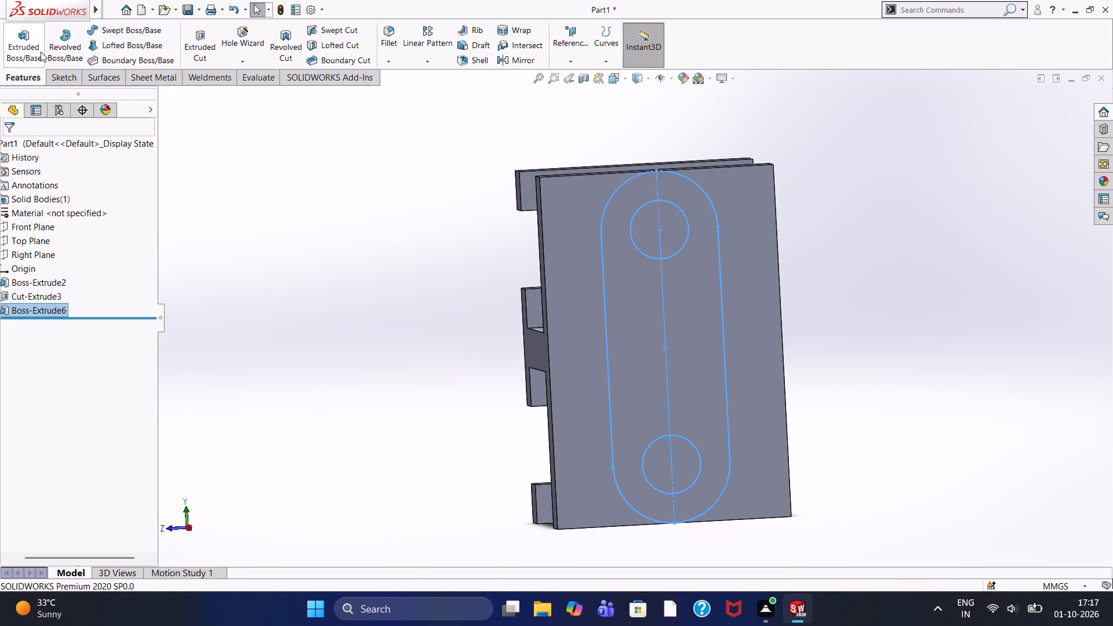
{"action": "left_click", "coordinate": [14, 144]}
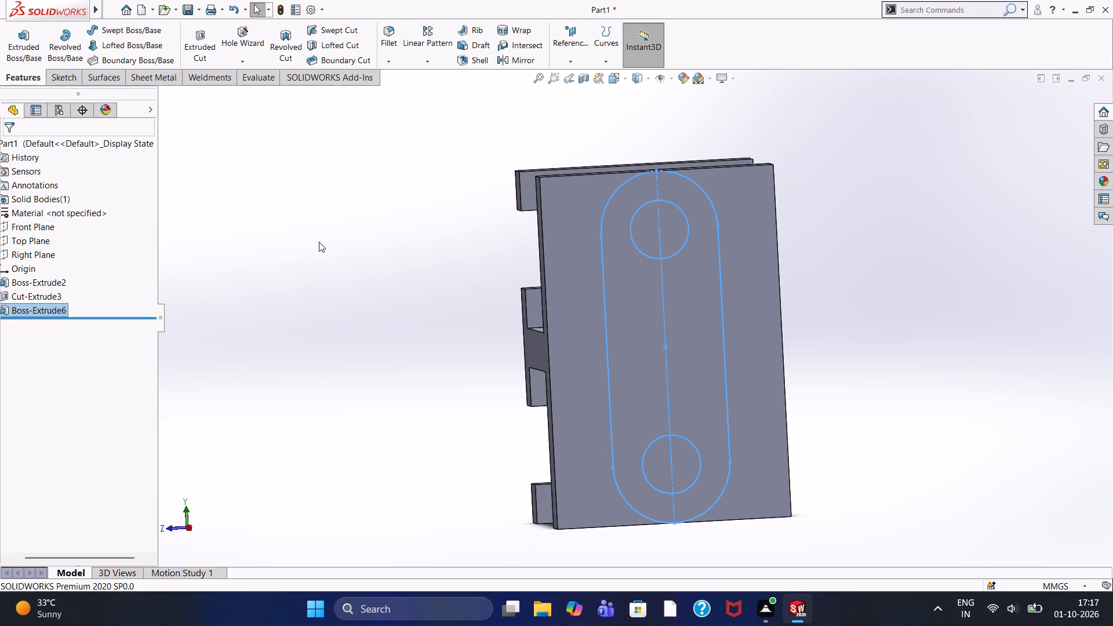
{"action": "left_click", "coordinate": [319, 242]}
{"action": "middle_click_drag", "start_coordinate": [374, 257], "coordinate": [402, 287]}
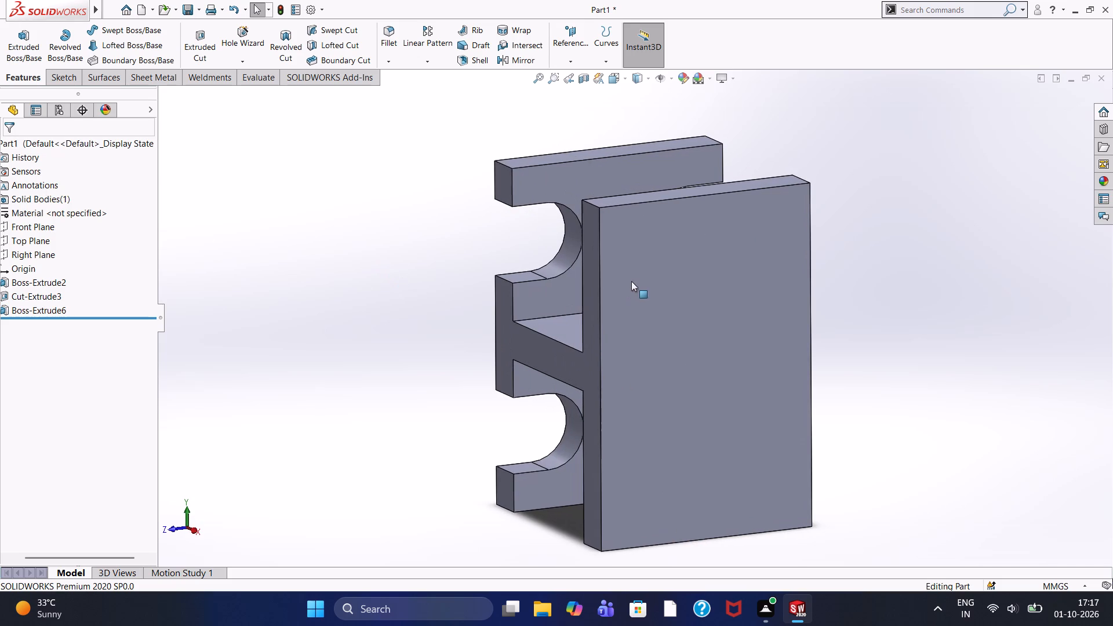
{"action": "left_click", "coordinate": [662, 298]}
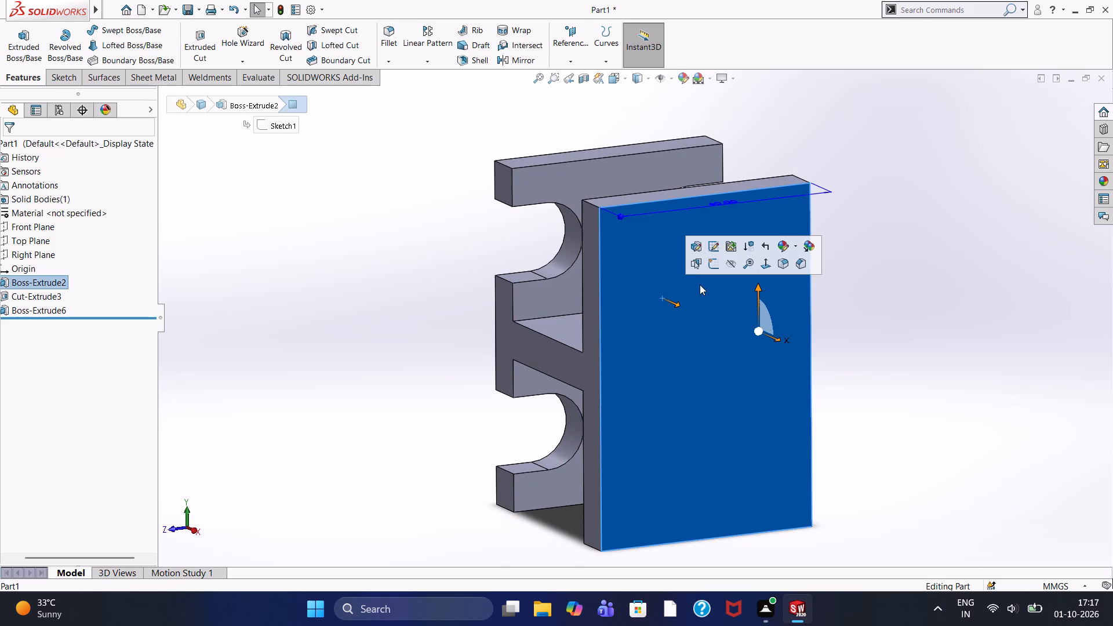
{"action": "left_click", "coordinate": [383, 242]}
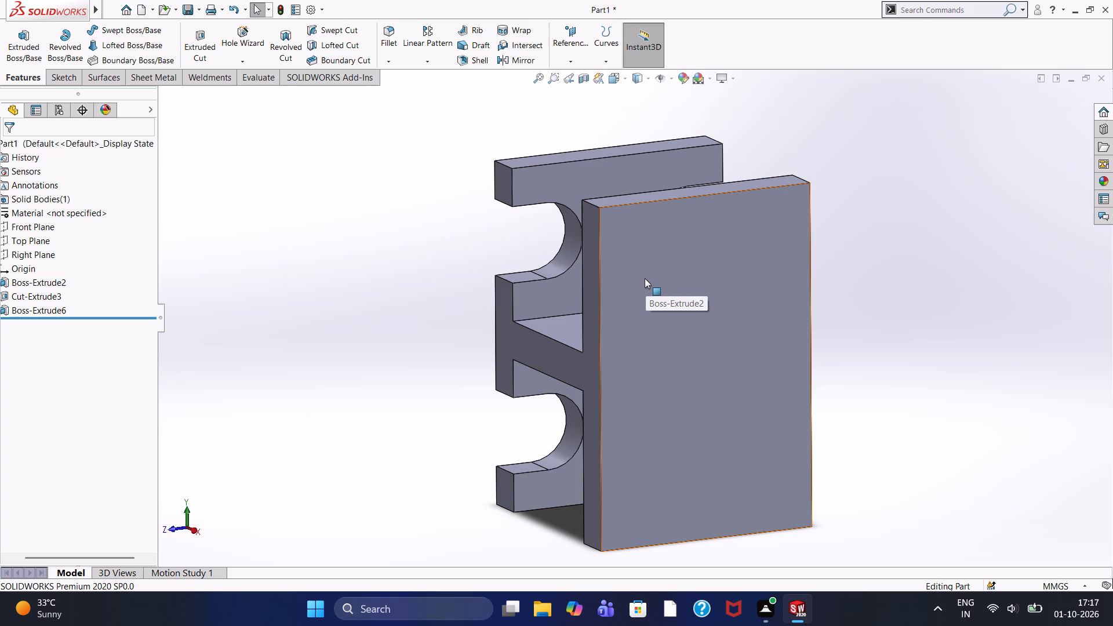
{"action": "middle_click_drag", "start_coordinate": [394, 266], "coordinate": [455, 283]}
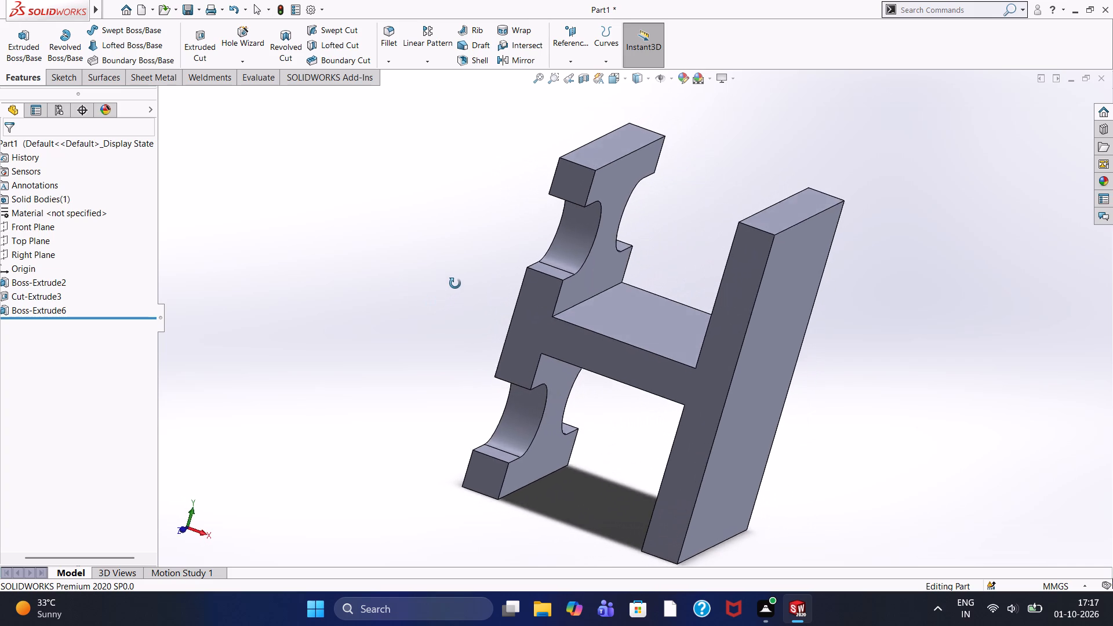
{"action": "middle_click_drag", "start_coordinate": [455, 283], "coordinate": [468, 315]}
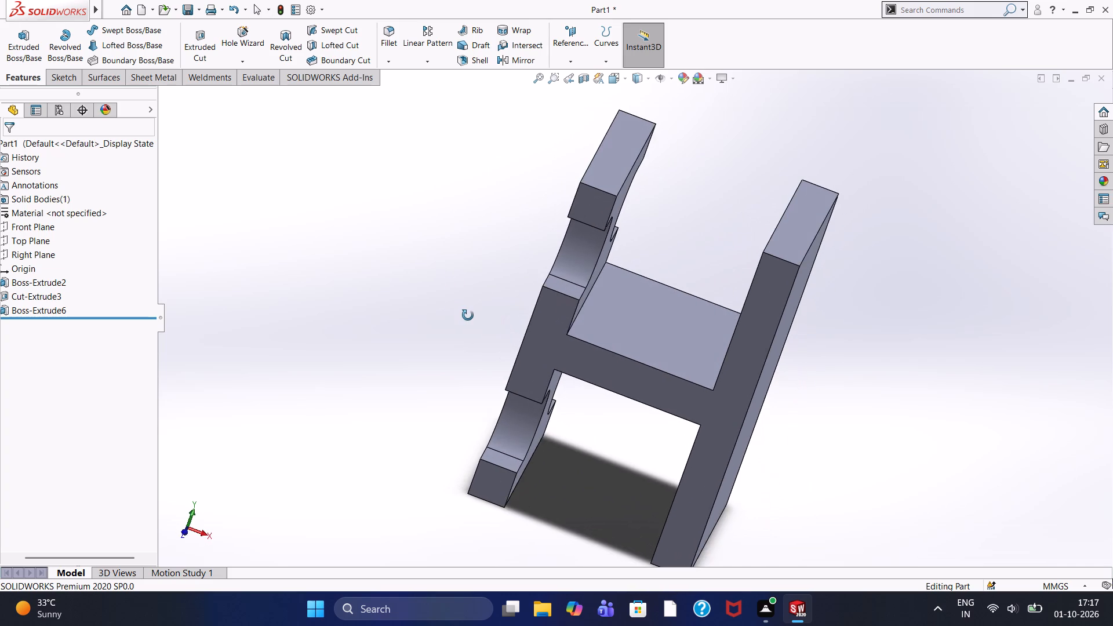
{"action": "middle_click_drag", "start_coordinate": [468, 315], "coordinate": [471, 323]}
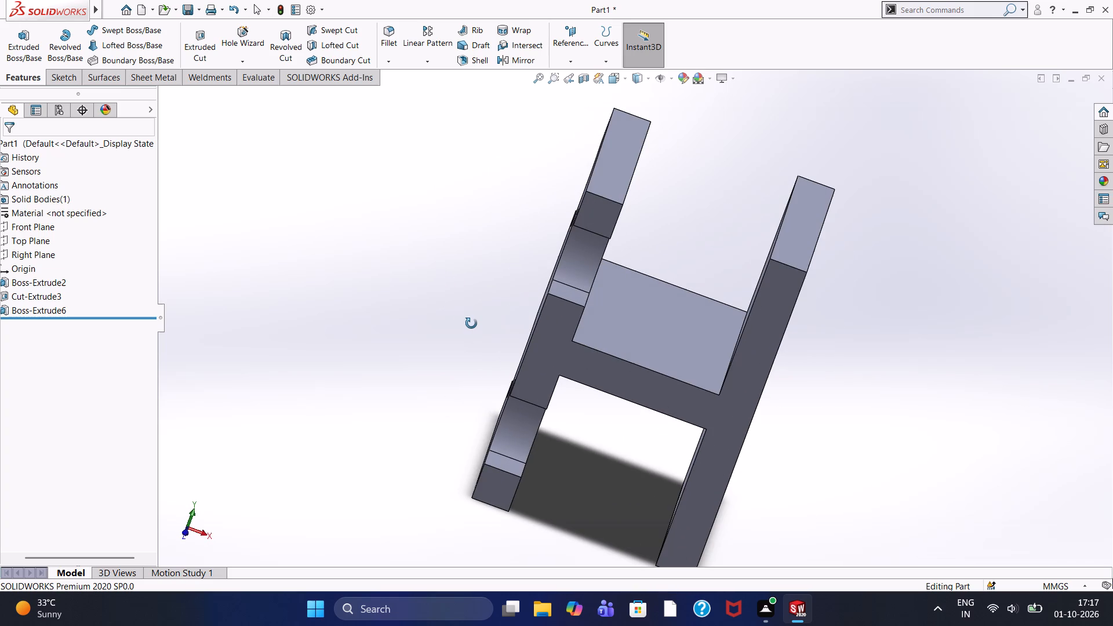
{"action": "middle_click_drag", "start_coordinate": [471, 323], "coordinate": [472, 323]}
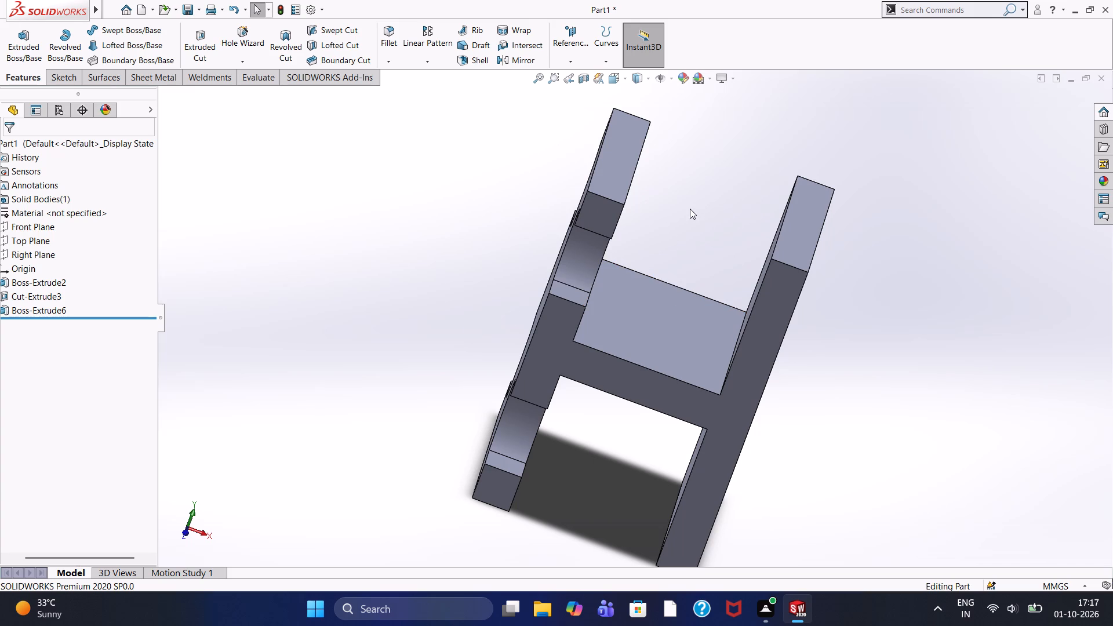
Start an extruded-cut sketch on the plain upright's upper inner face and trace its 60 by 40 mm rectangular outline with lines.
{"action": "middle_click_drag", "start_coordinate": [690, 209], "coordinate": [692, 202]}
{"action": "middle_click_drag", "start_coordinate": [692, 202], "coordinate": [712, 216]}
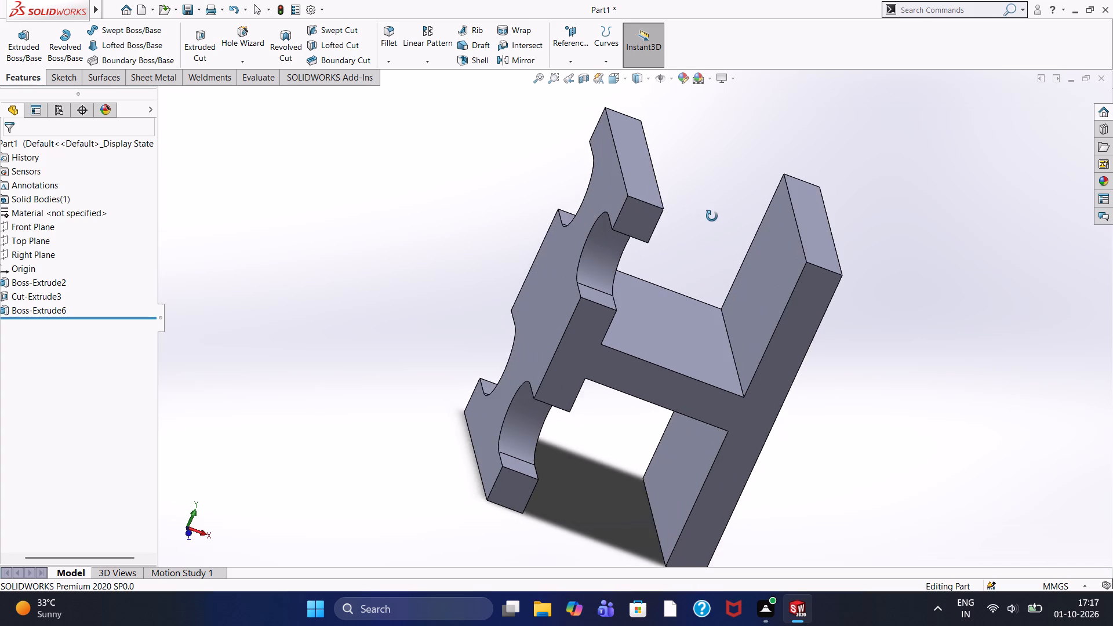
{"action": "middle_click_drag", "start_coordinate": [712, 216], "coordinate": [712, 216]}
{"action": "scroll", "coordinate": [711, 216], "scroll_direction": "up", "scroll_amount": 1}
{"action": "scroll", "coordinate": [703, 214], "scroll_direction": "down", "scroll_amount": 1}
{"action": "middle_click_drag", "start_coordinate": [703, 214], "coordinate": [575, 189]}
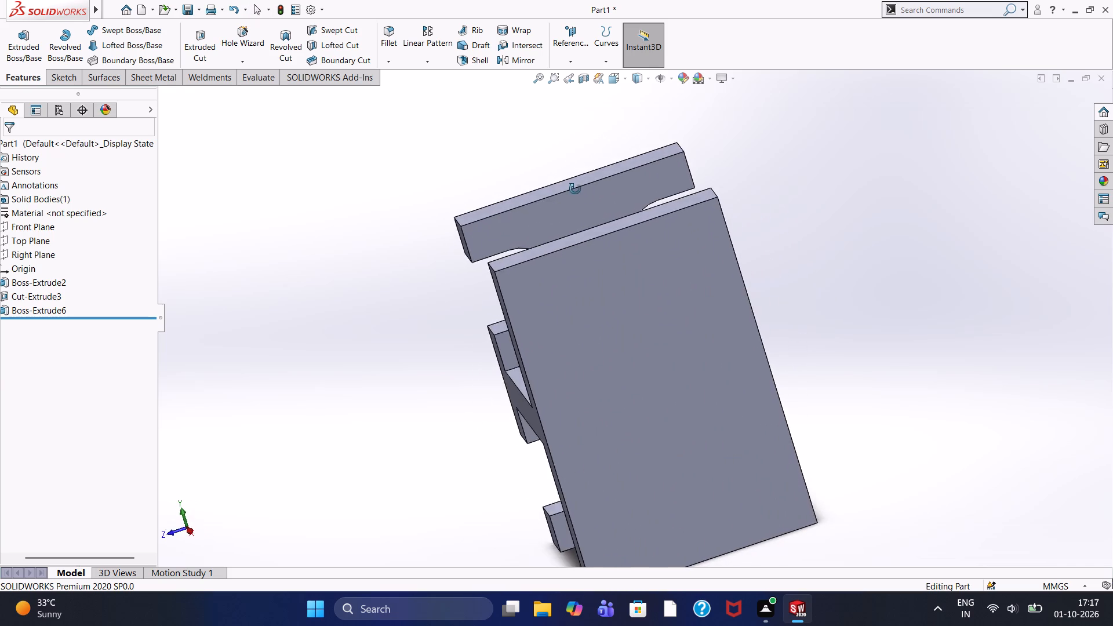
{"action": "middle_click_drag", "start_coordinate": [575, 189], "coordinate": [722, 219]}
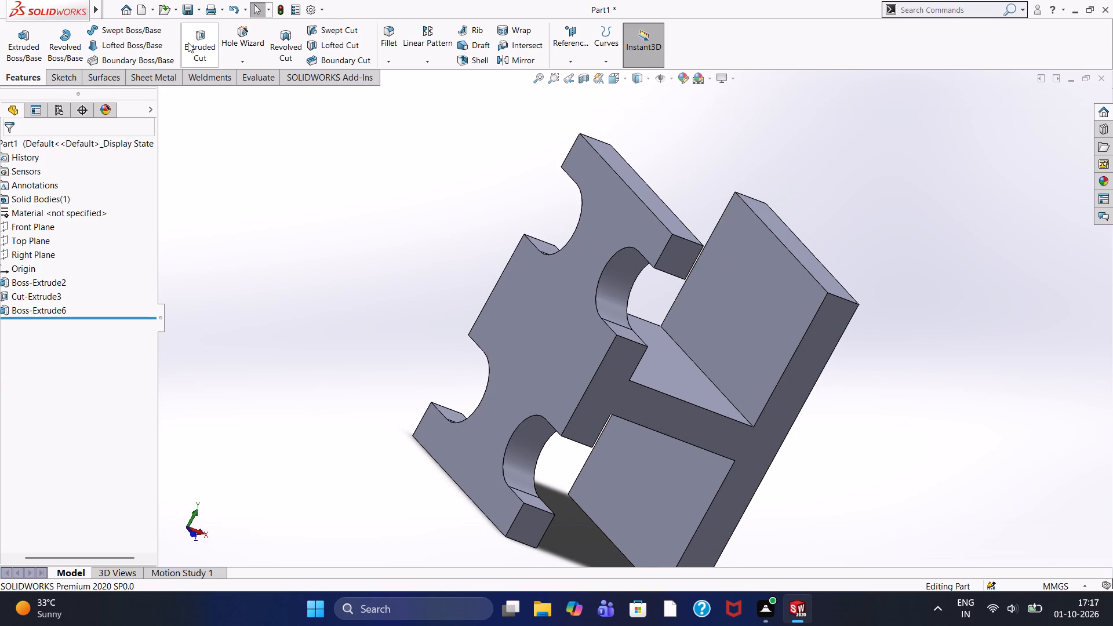
{"action": "left_click", "coordinate": [188, 42]}
{"action": "left_click", "coordinate": [739, 264]}
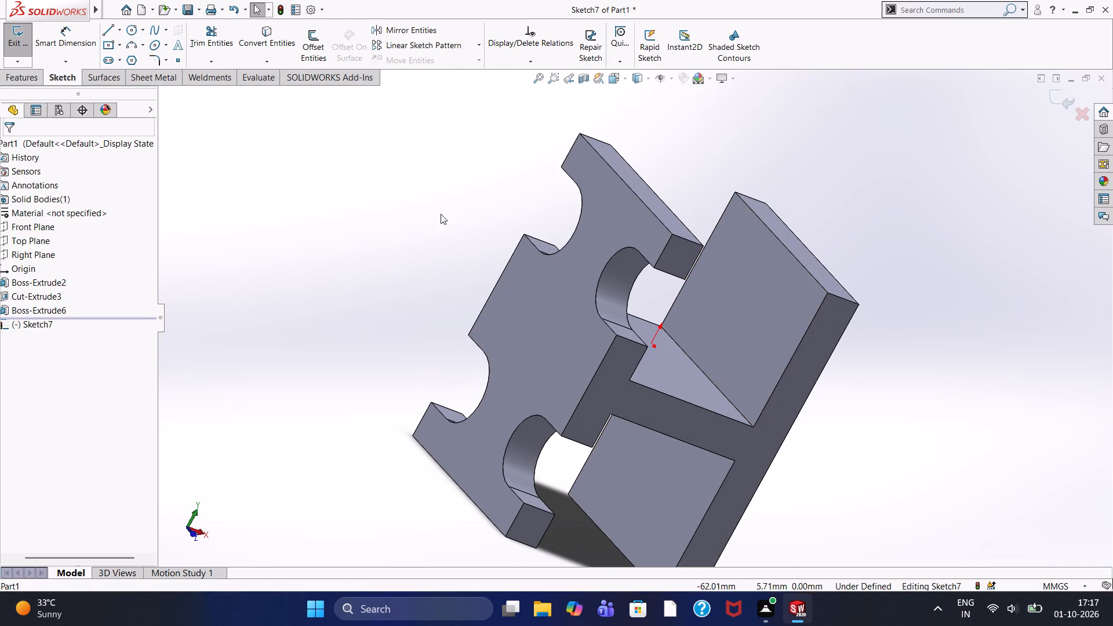
{"action": "left_click", "coordinate": [108, 32]}
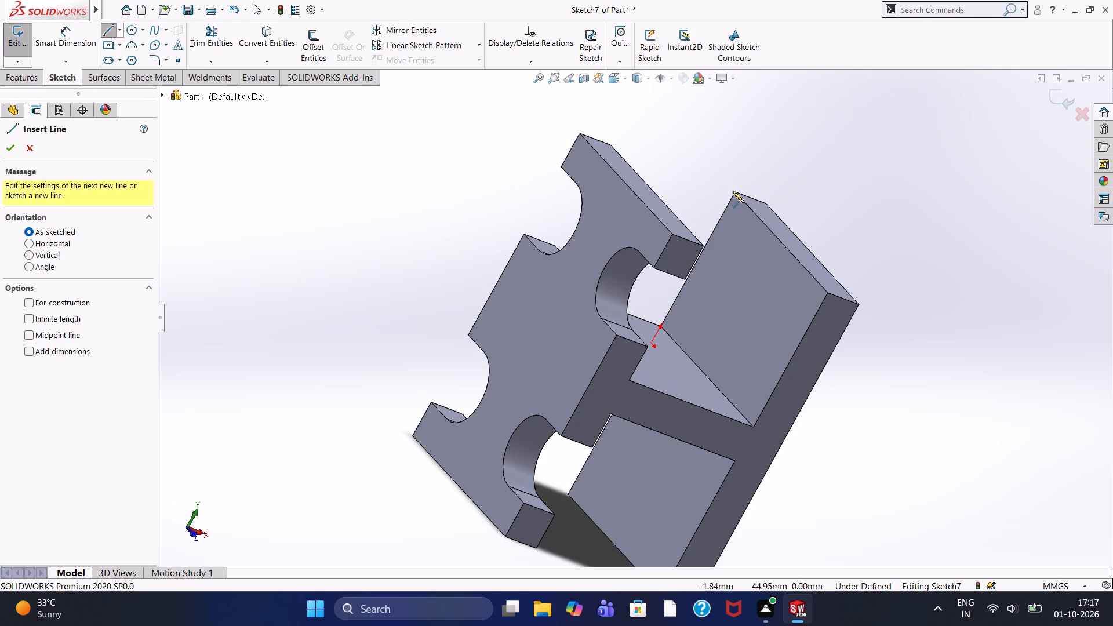
{"action": "left_click", "coordinate": [733, 194]}
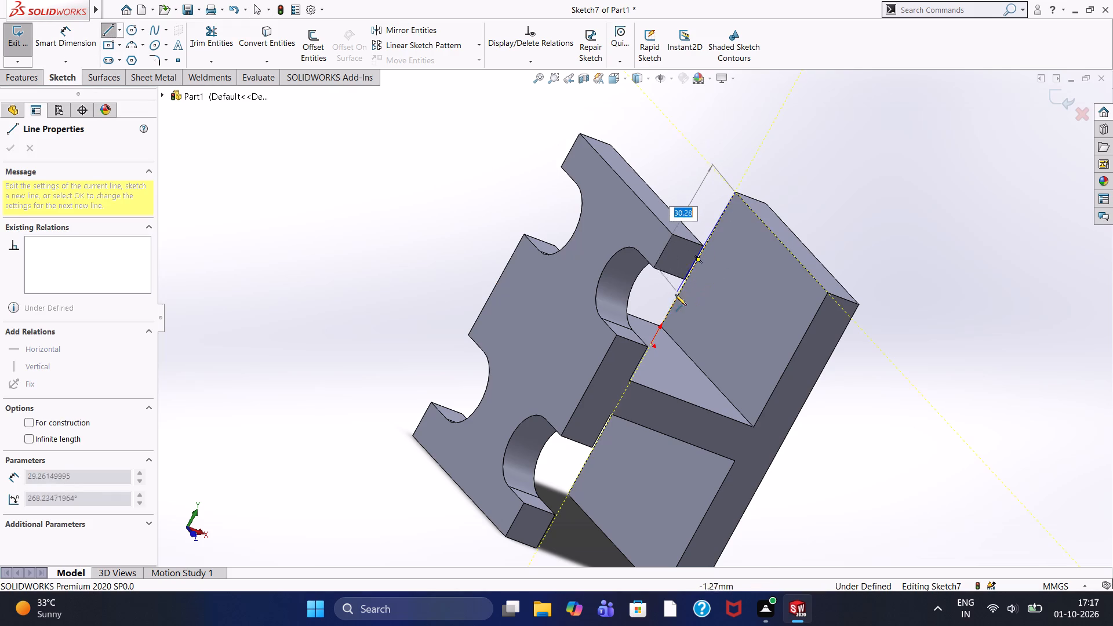
{"action": "left_click", "coordinate": [661, 324]}
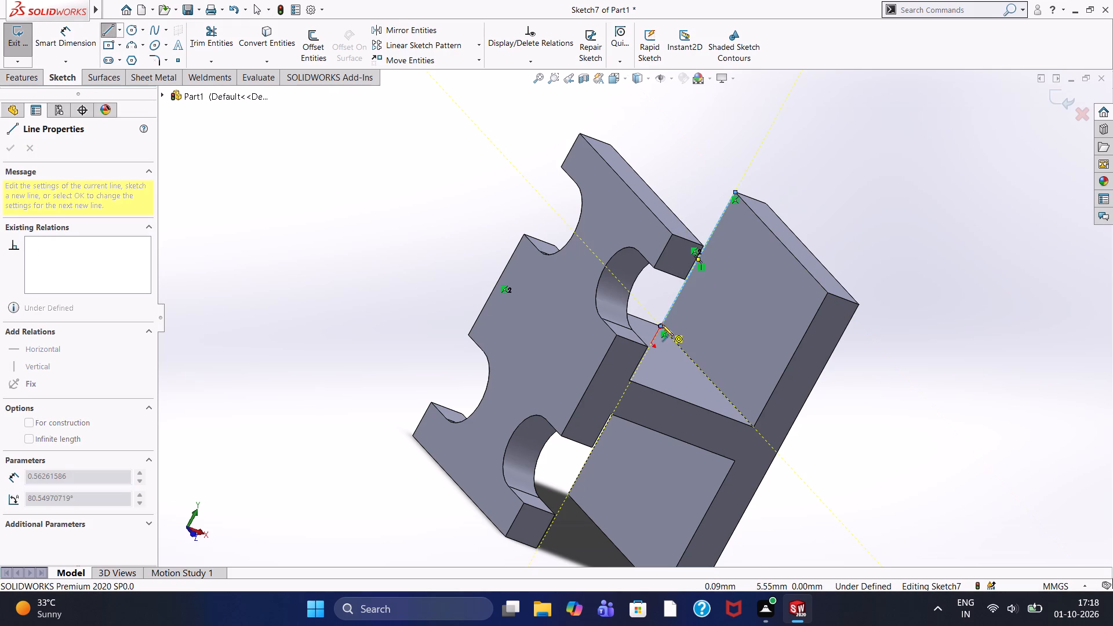
{"action": "left_click", "coordinate": [752, 427]}
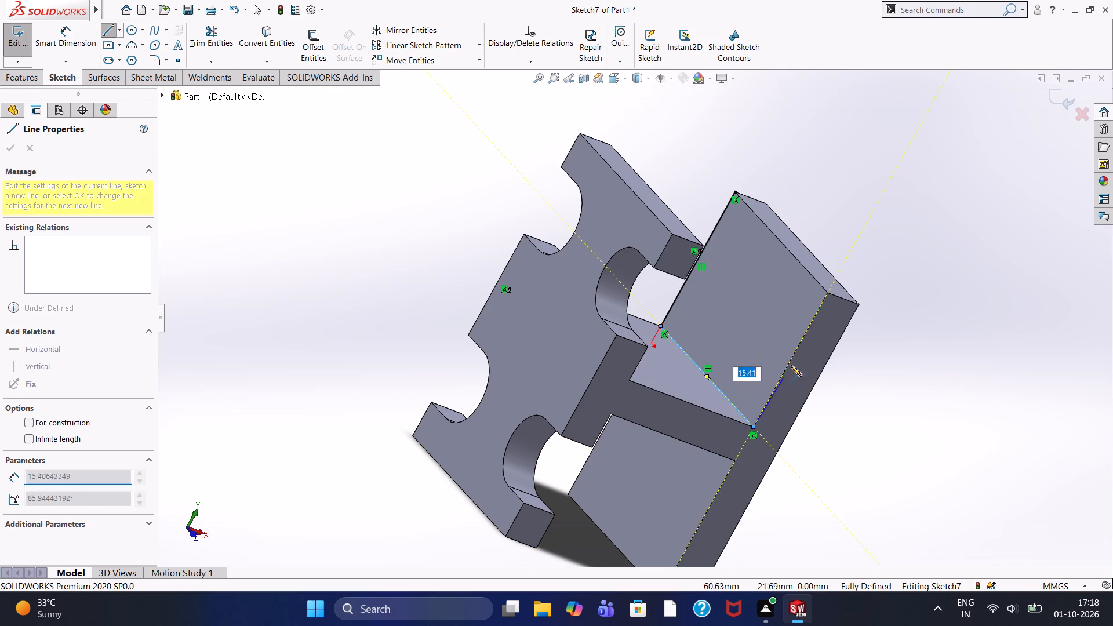
{"action": "left_click", "coordinate": [828, 294]}
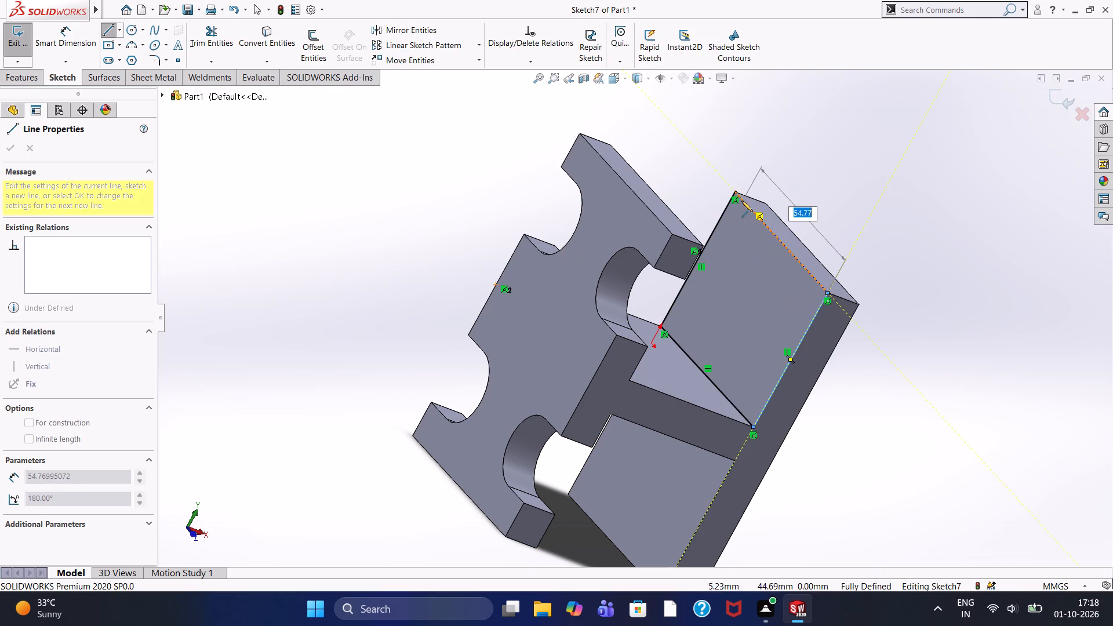
{"action": "left_click", "coordinate": [736, 191]}
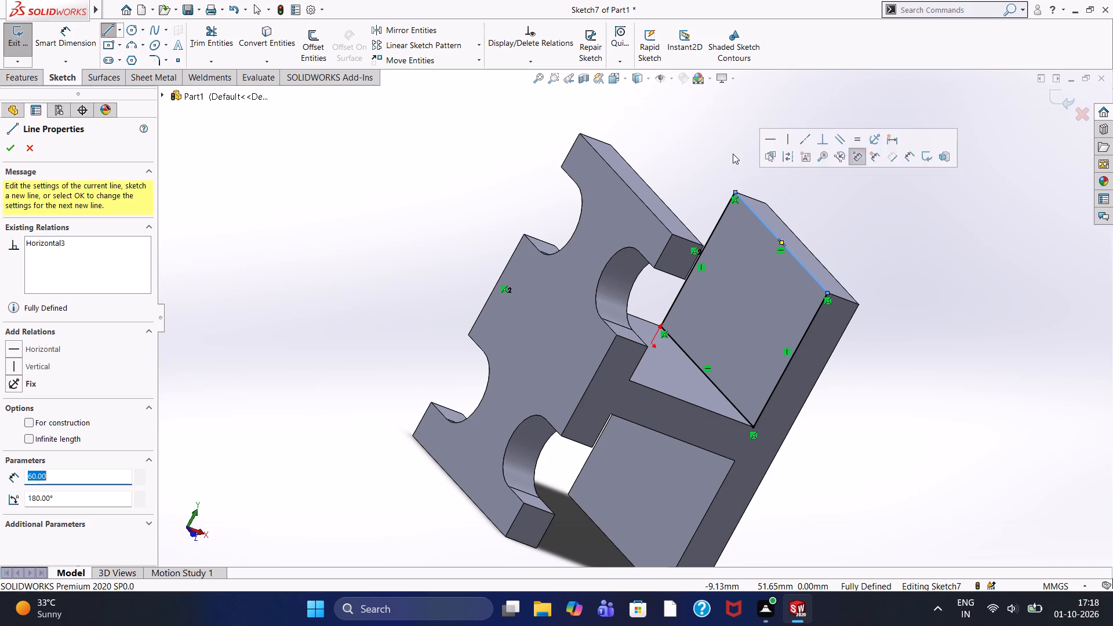
{"action": "right_click", "coordinate": [733, 154]}
{"action": "left_click", "coordinate": [741, 160]}
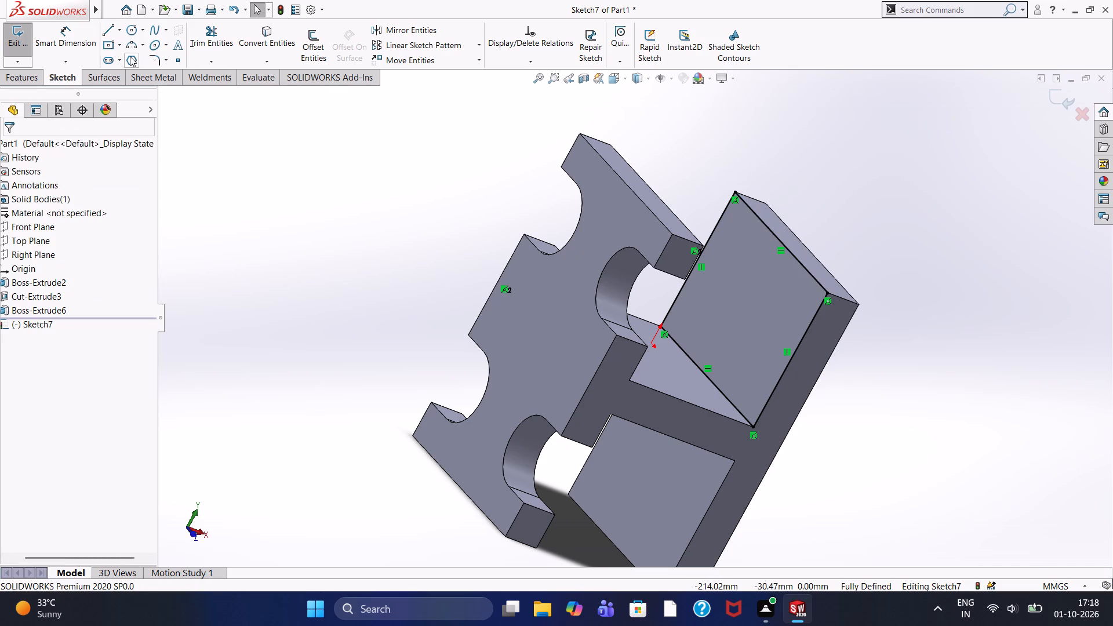
Extrude-cut the 60 by 40 mm rectangle 10 mm blind to remove the plain upright's upper part.
{"action": "left_click", "coordinate": [32, 81]}
{"action": "left_click", "coordinate": [213, 41]}
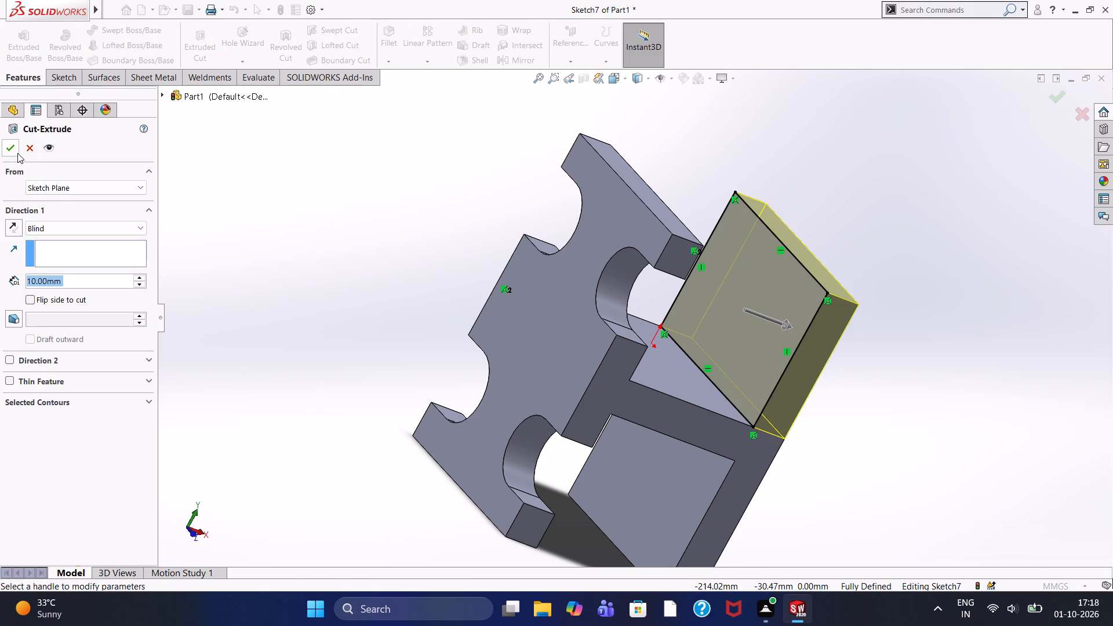
{"action": "left_click", "coordinate": [14, 152]}
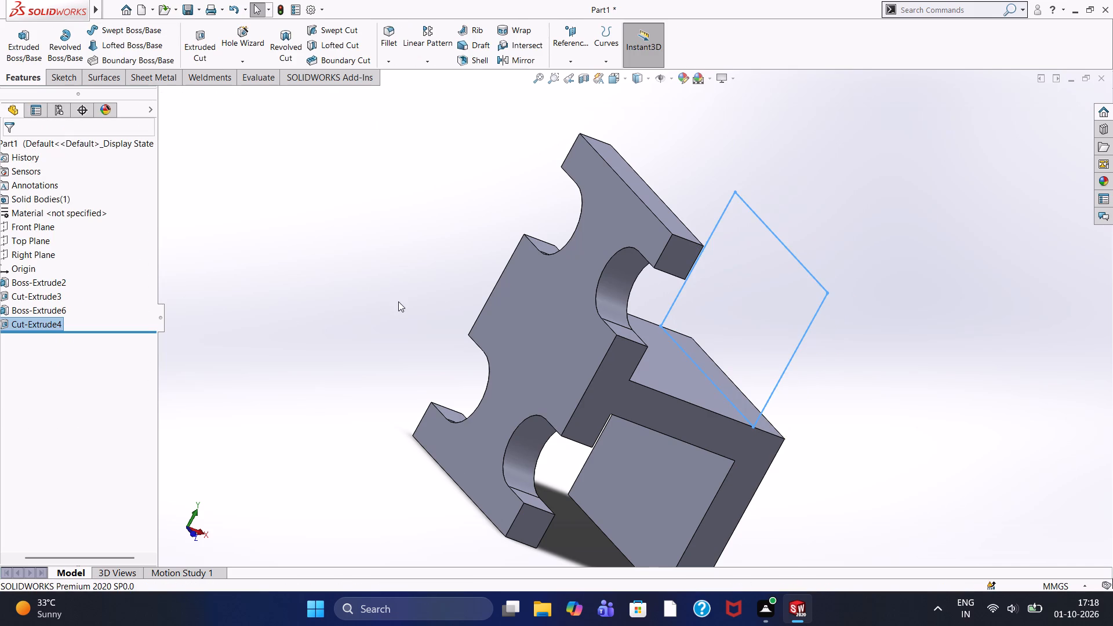
{"action": "middle_click_drag", "start_coordinate": [397, 299], "coordinate": [315, 231]}
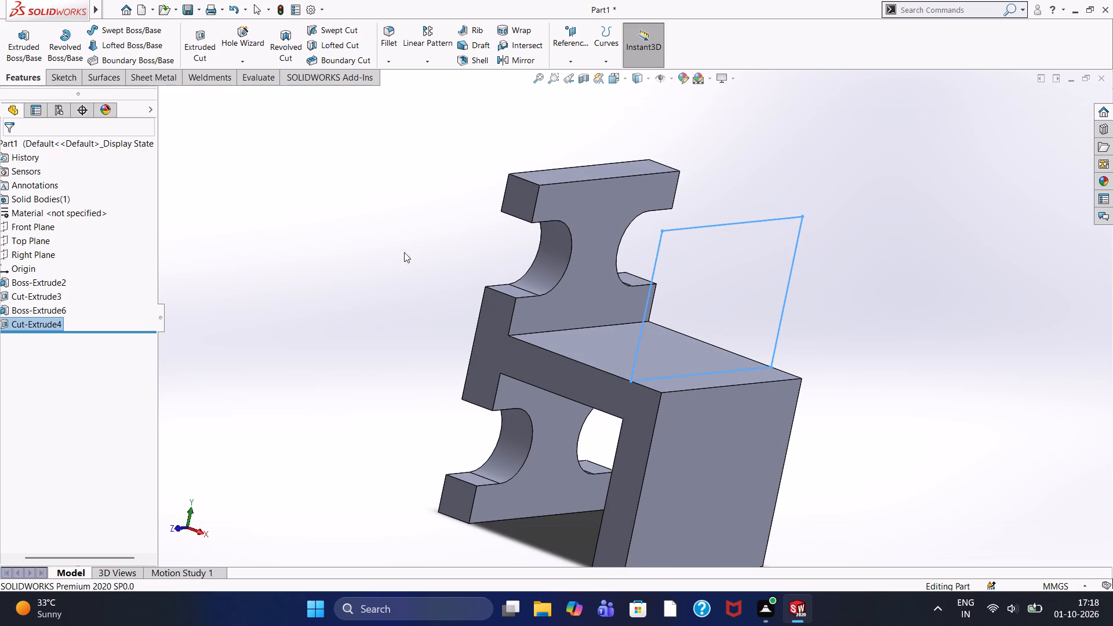
{"action": "left_click", "coordinate": [393, 243]}
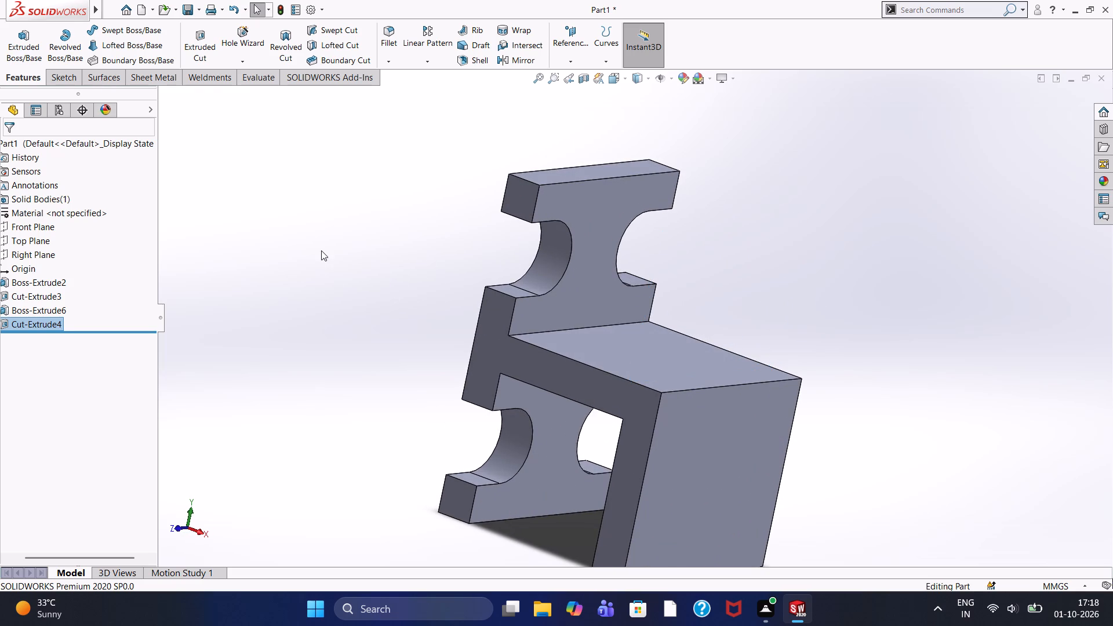
{"action": "middle_click_drag", "start_coordinate": [322, 250], "coordinate": [401, 245]}
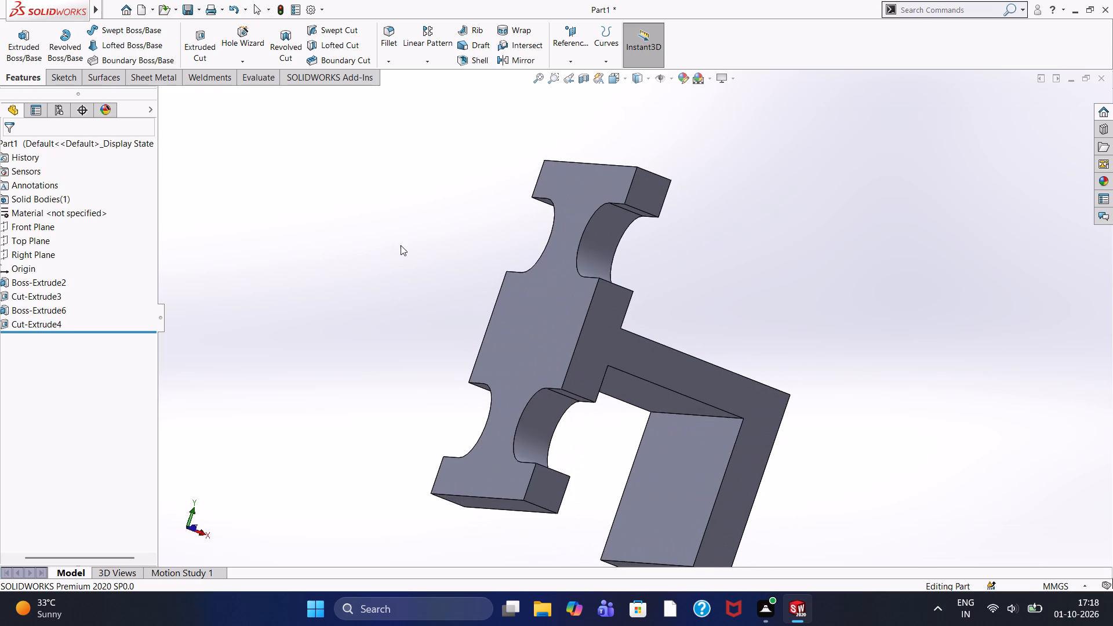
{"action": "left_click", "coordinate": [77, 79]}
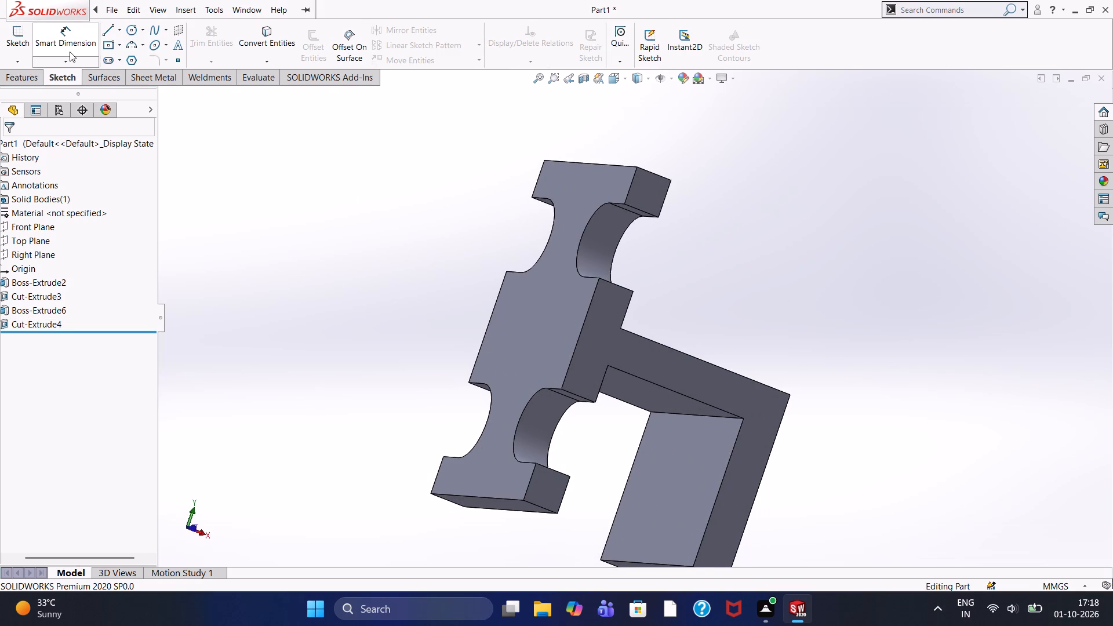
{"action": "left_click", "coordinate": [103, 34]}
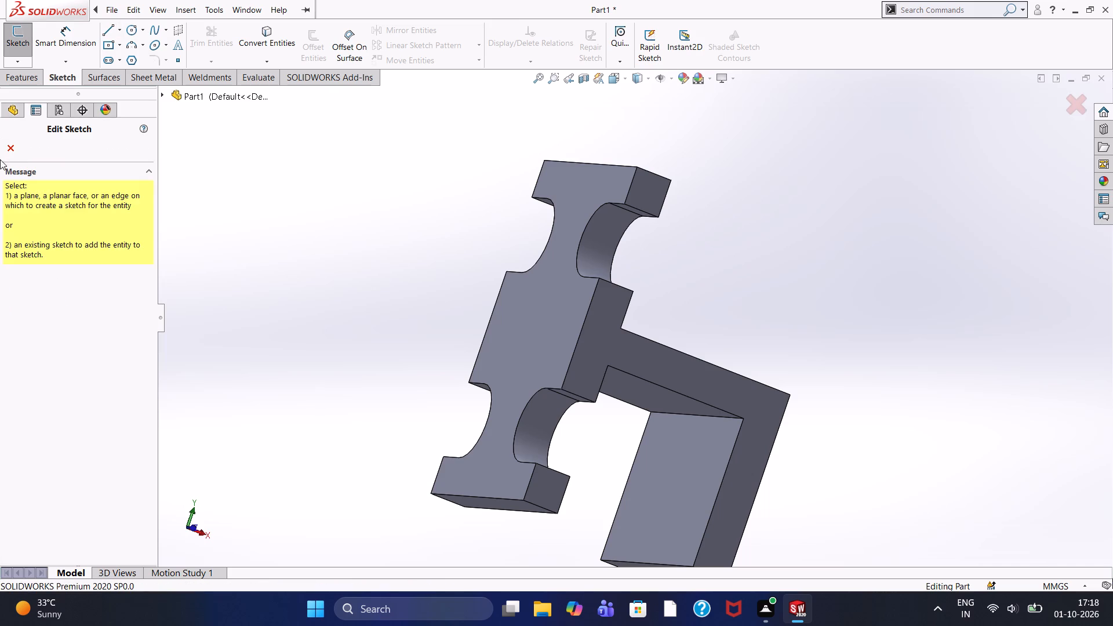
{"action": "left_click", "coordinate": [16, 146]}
Sketch on the plain upright's lower inner face and trace its 60 by 40 mm rectangular outline with lines.
{"action": "left_click", "coordinate": [686, 508]}
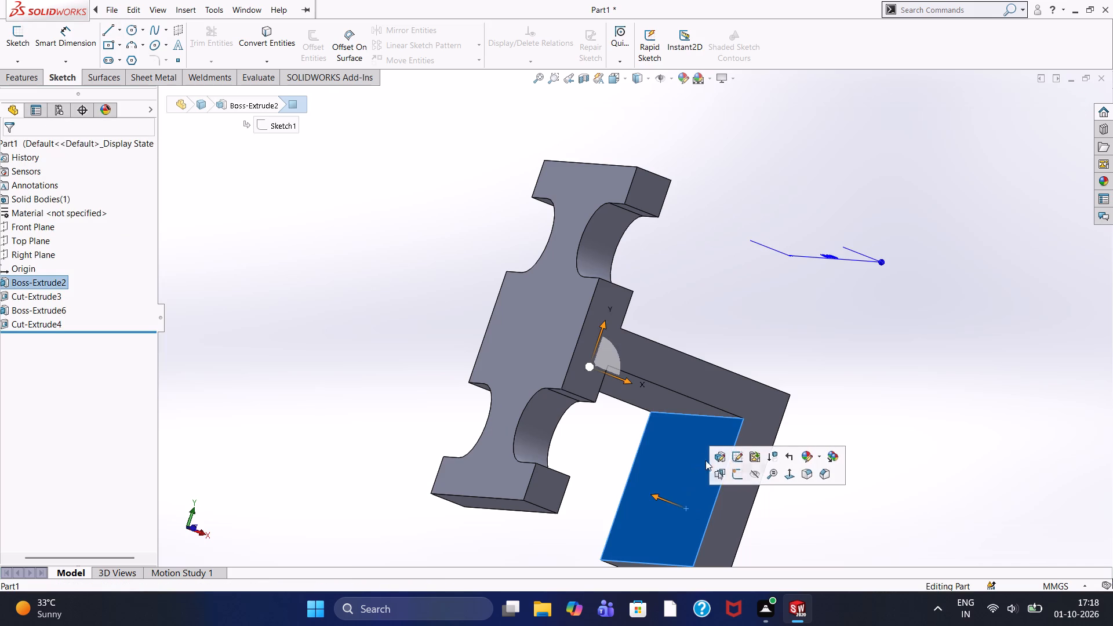
{"action": "left_click", "coordinate": [734, 474]}
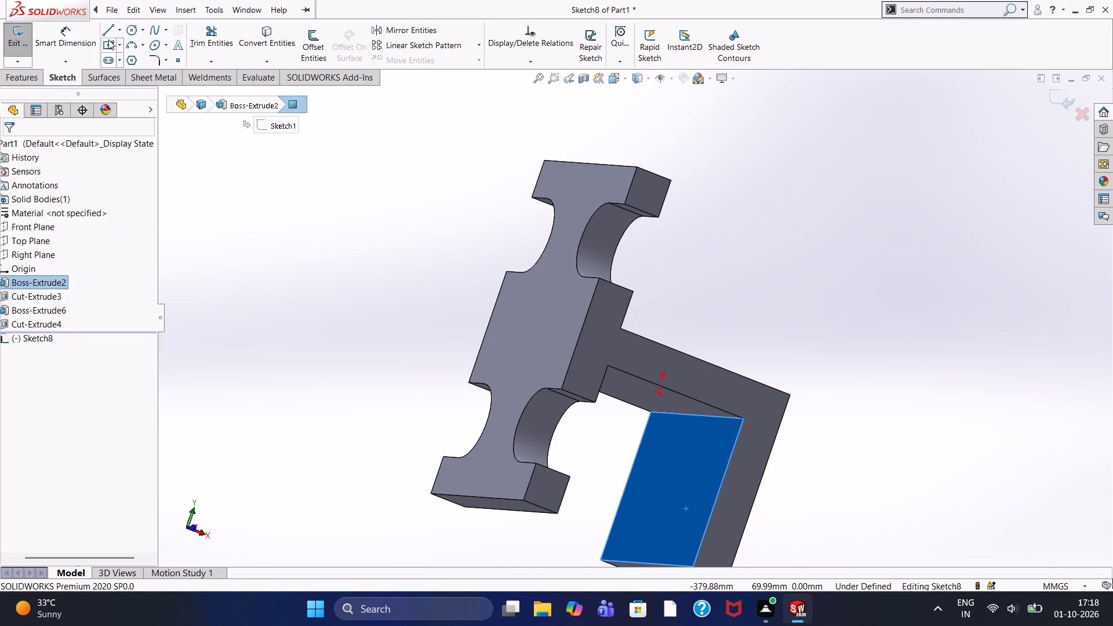
{"action": "left_click", "coordinate": [106, 32]}
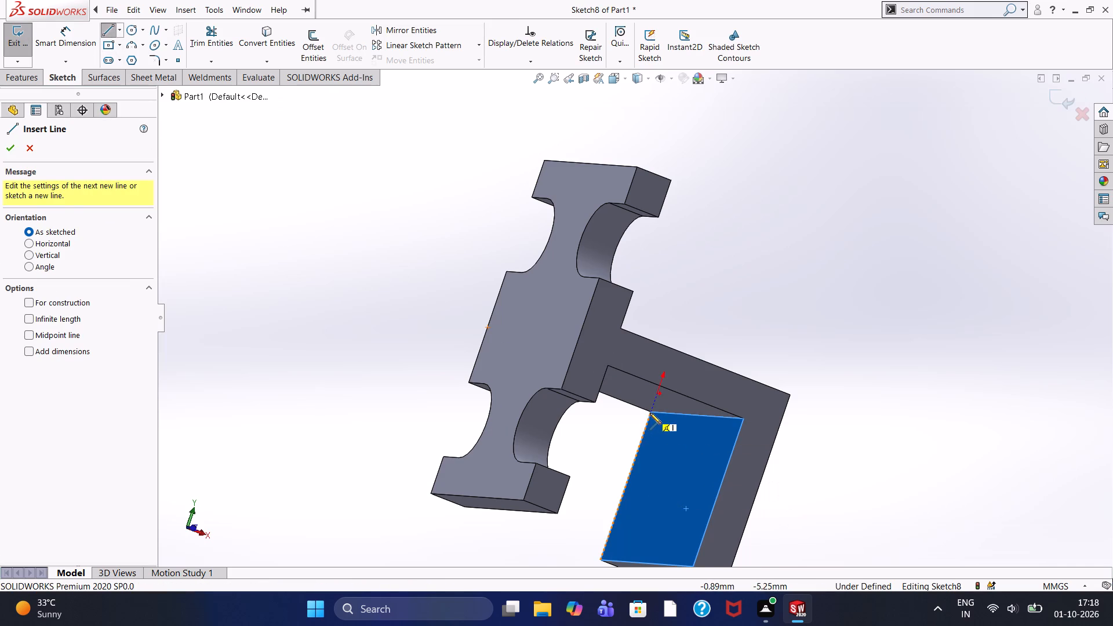
{"action": "left_click", "coordinate": [650, 413]}
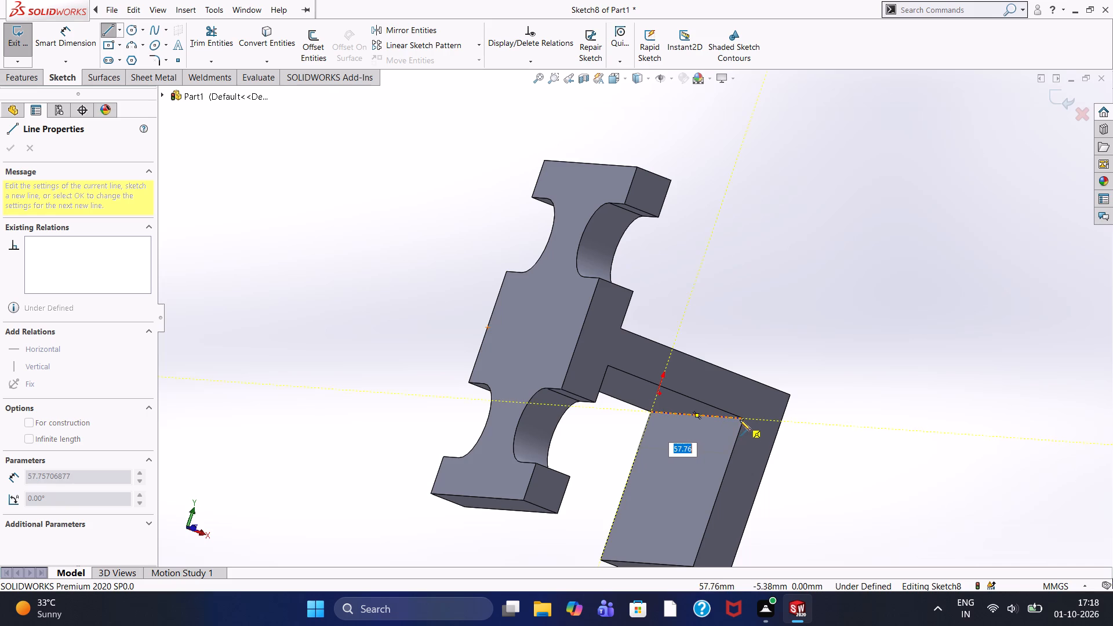
{"action": "left_click", "coordinate": [743, 420]}
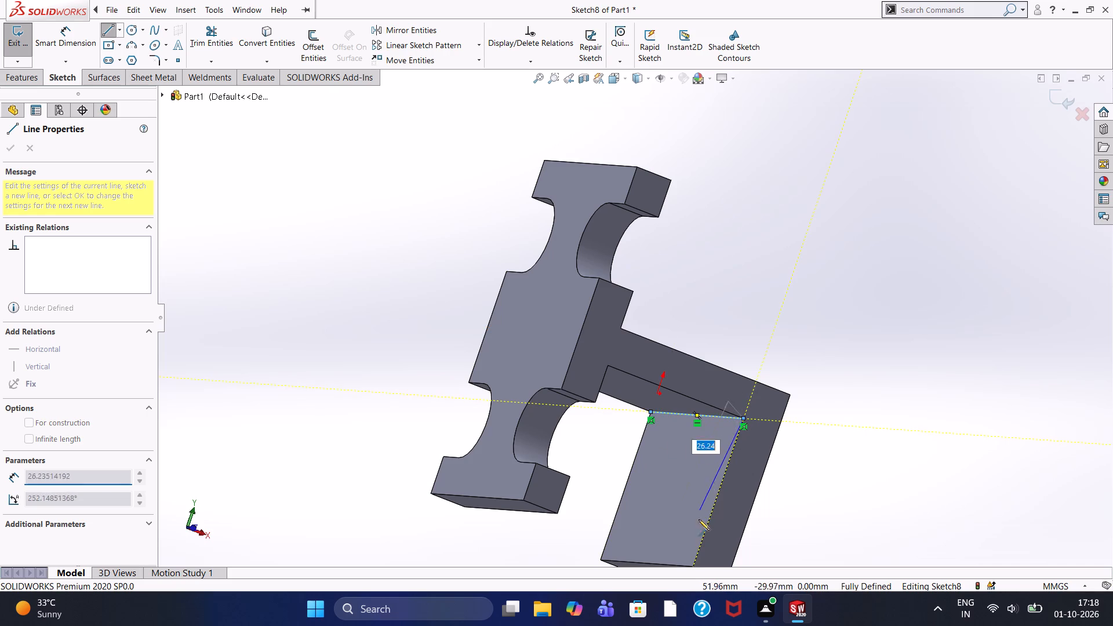
{"action": "scroll", "coordinate": [698, 536], "scroll_direction": "up", "scroll_amount": 2}
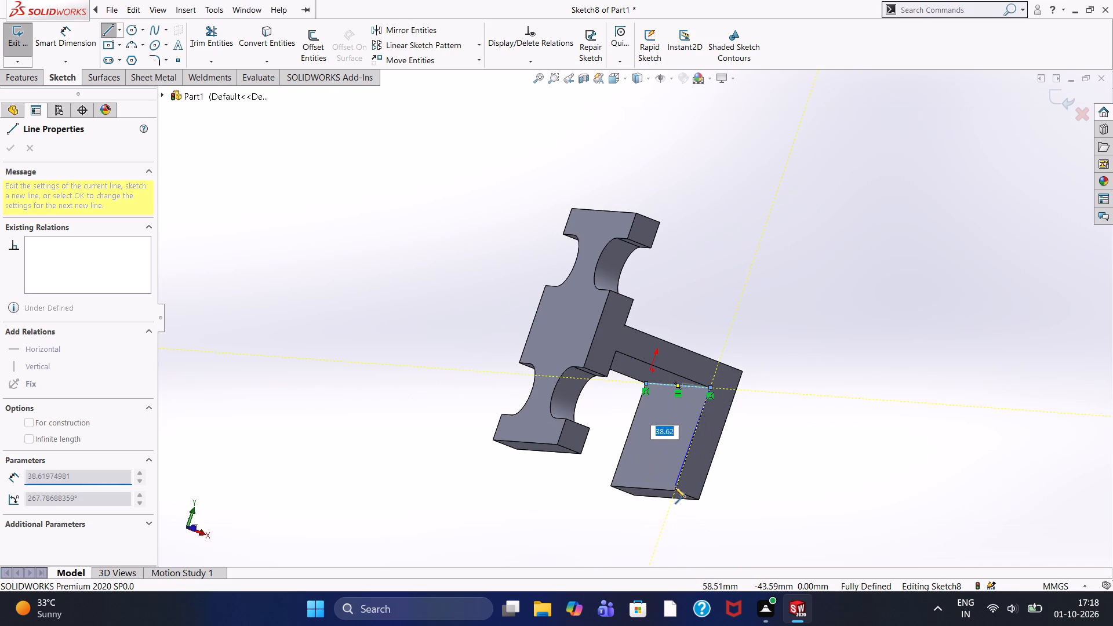
{"action": "left_click", "coordinate": [675, 492]}
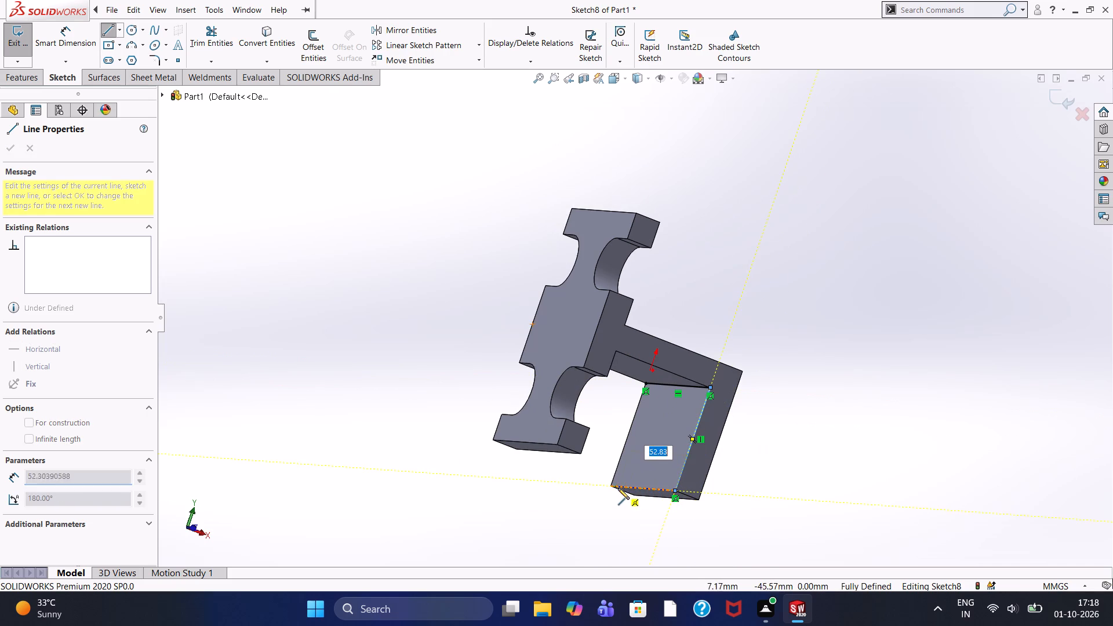
{"action": "scroll", "coordinate": [609, 483], "scroll_direction": "down", "scroll_amount": 3}
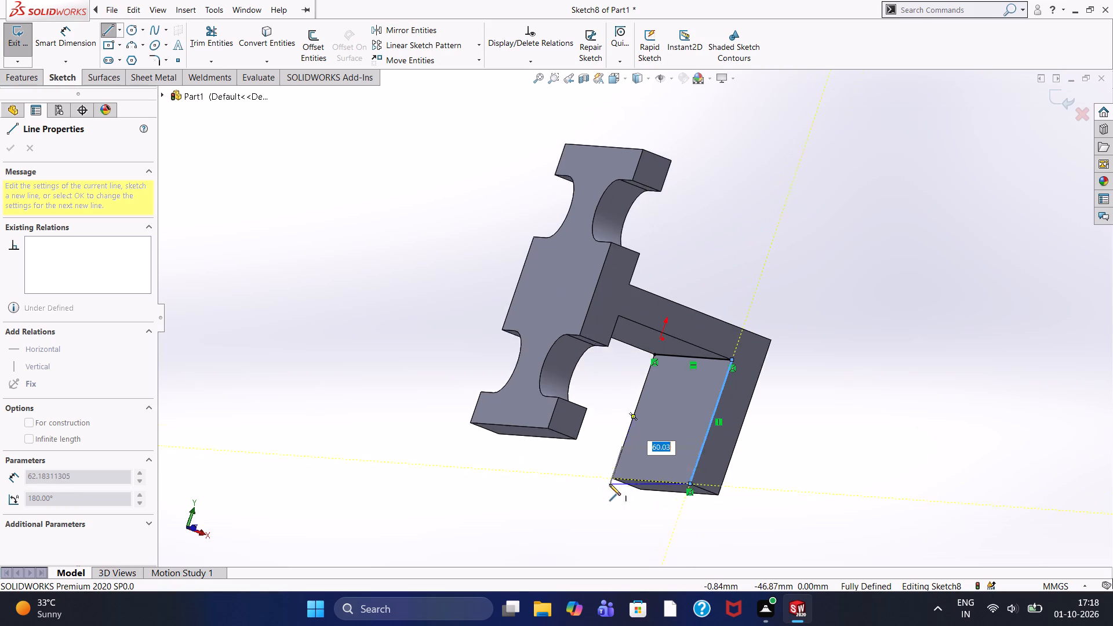
{"action": "scroll", "coordinate": [623, 474], "scroll_direction": "down", "scroll_amount": 4}
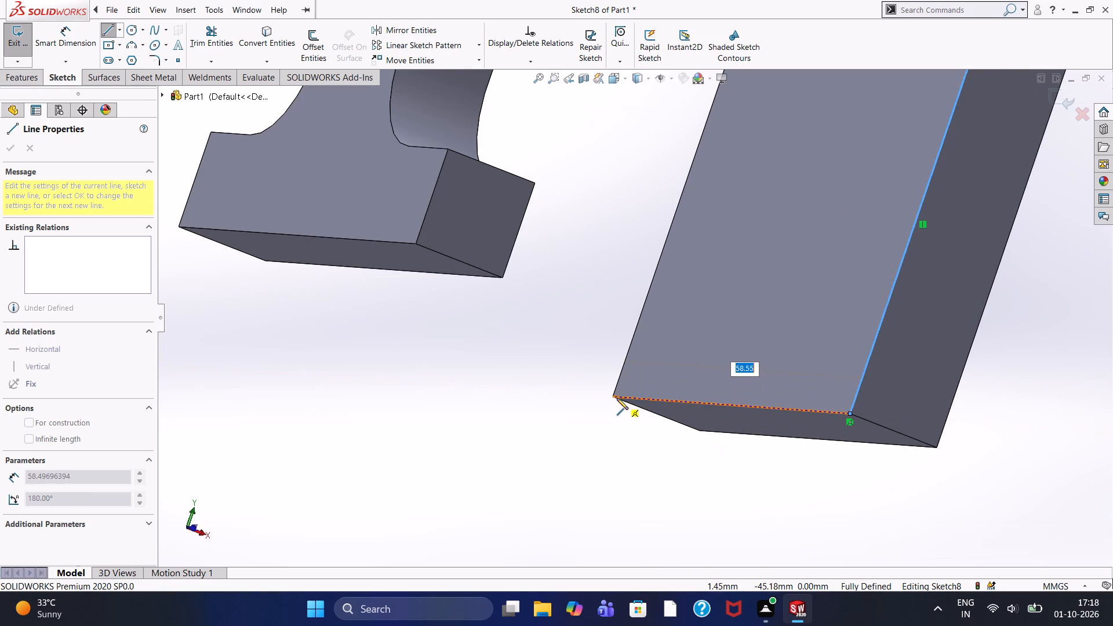
{"action": "left_click", "coordinate": [613, 395]}
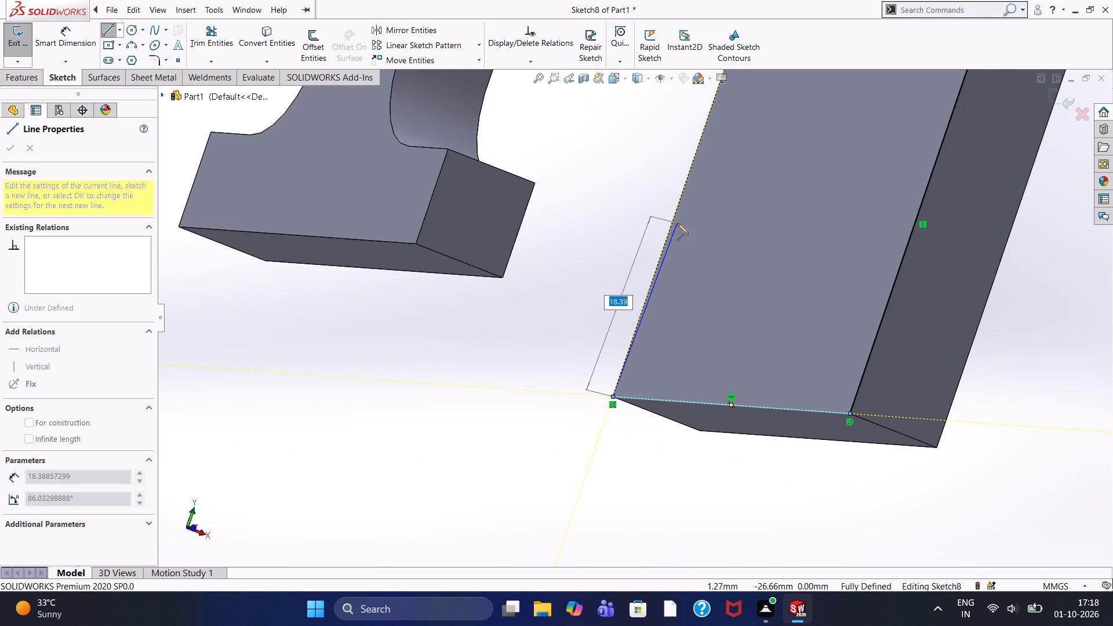
{"action": "scroll", "coordinate": [677, 223], "scroll_direction": "up", "scroll_amount": 2}
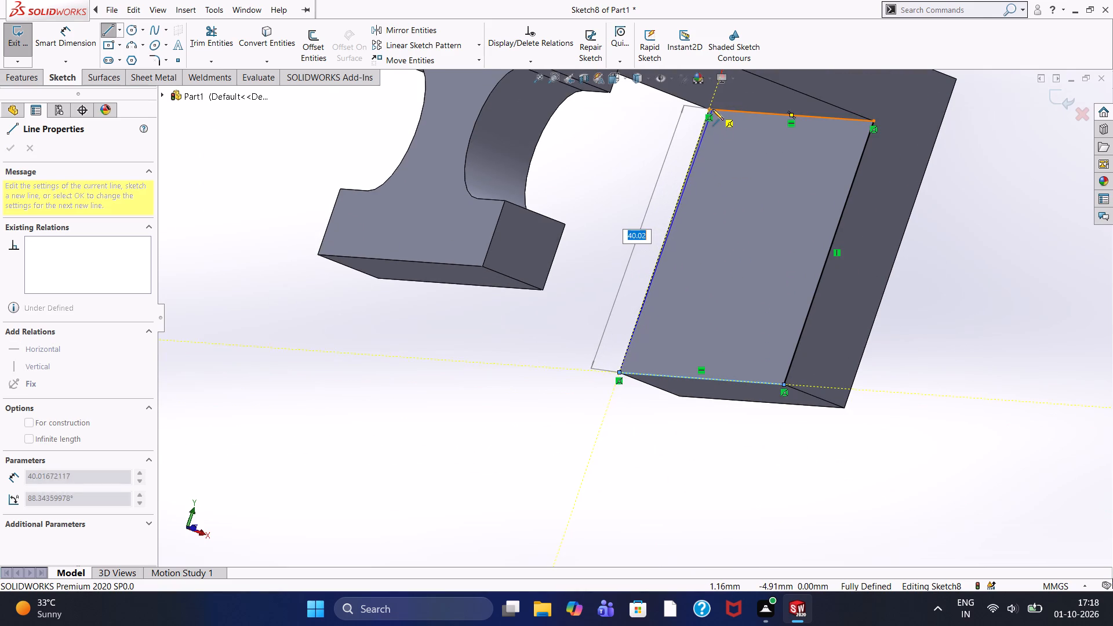
{"action": "left_click", "coordinate": [710, 110]}
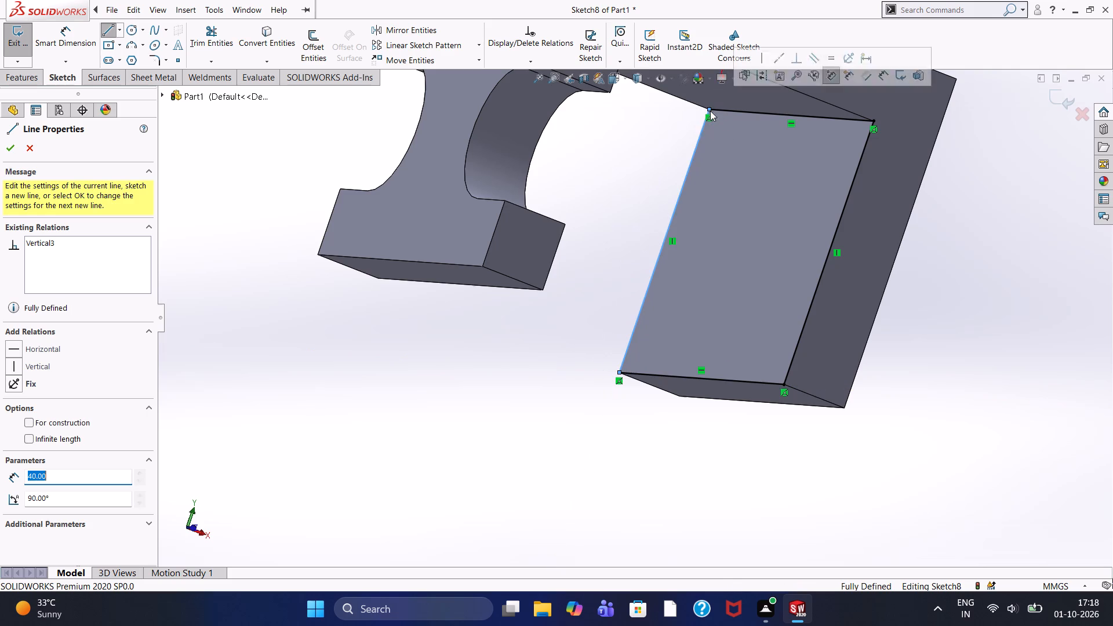
{"action": "right_click", "coordinate": [655, 146]}
{"action": "left_click", "coordinate": [668, 155]}
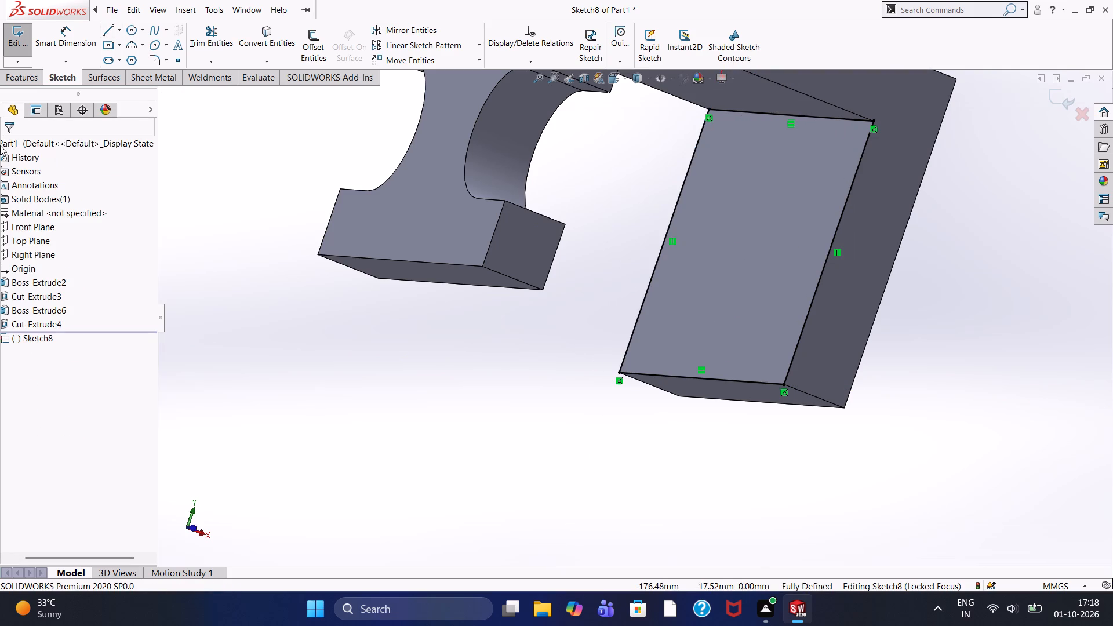
Extrude-cut the traced rectangle 10 mm blind to remove the plain upright's lower part.
{"action": "left_click", "coordinate": [30, 74]}
{"action": "left_click", "coordinate": [206, 33]}
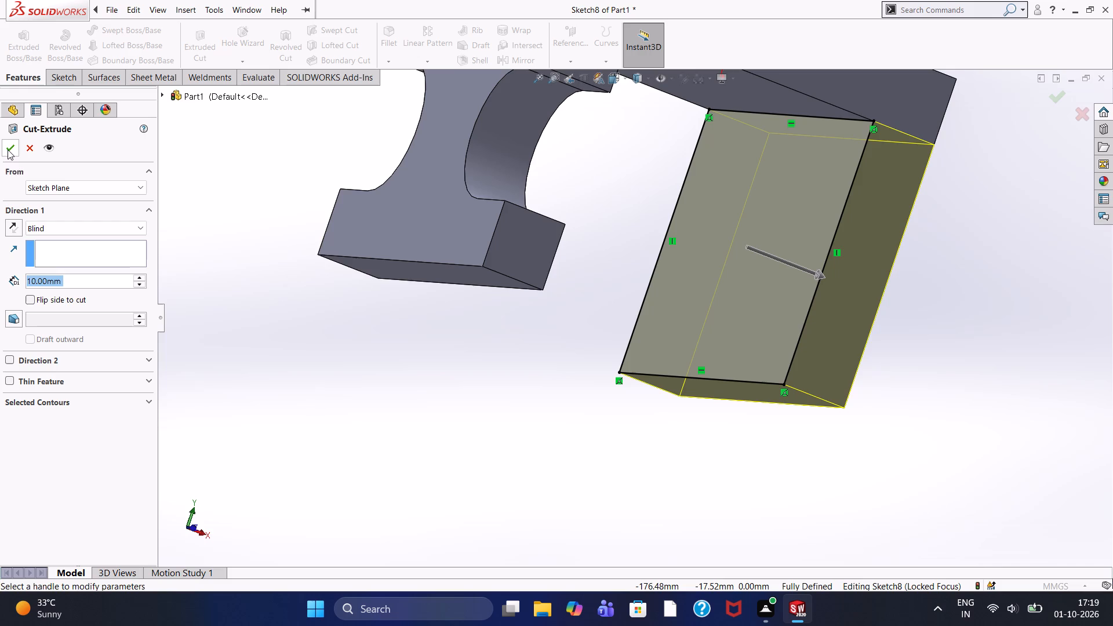
{"action": "left_click", "coordinate": [9, 150]}
{"action": "left_click", "coordinate": [273, 159]}
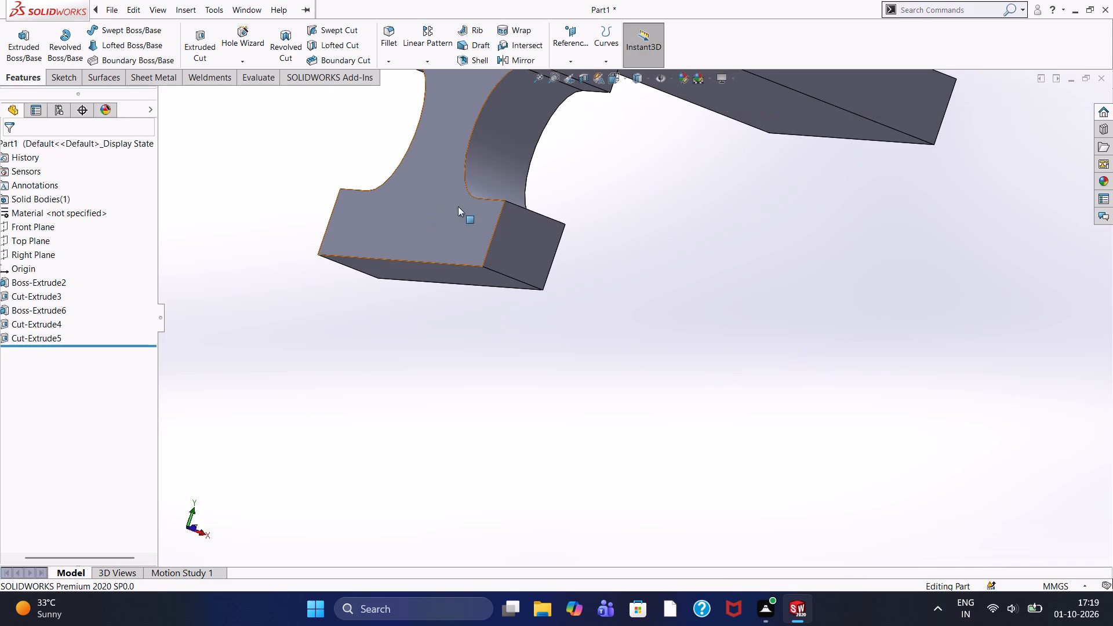
Start a sketch on the narrow end face of the crossbar, opposite the notched upright, seen face-on.
{"action": "middle_click_drag", "start_coordinate": [661, 183], "coordinate": [552, 193]}
{"action": "scroll", "coordinate": [540, 194], "scroll_direction": "up", "scroll_amount": 2}
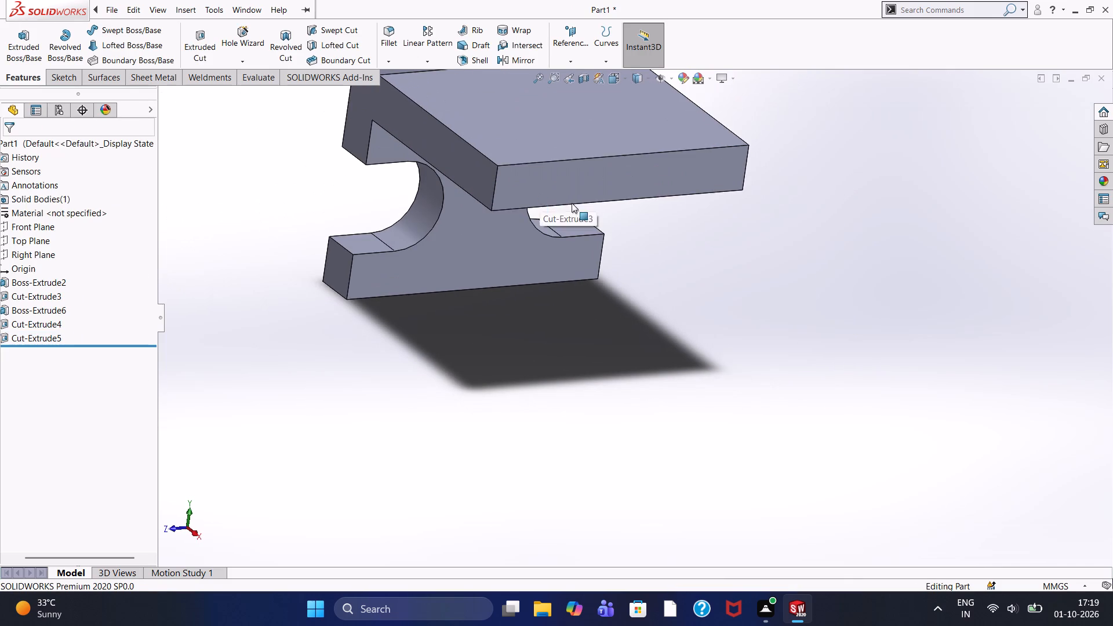
{"action": "left_click", "coordinate": [580, 183]}
{"action": "left_click", "coordinate": [632, 152]}
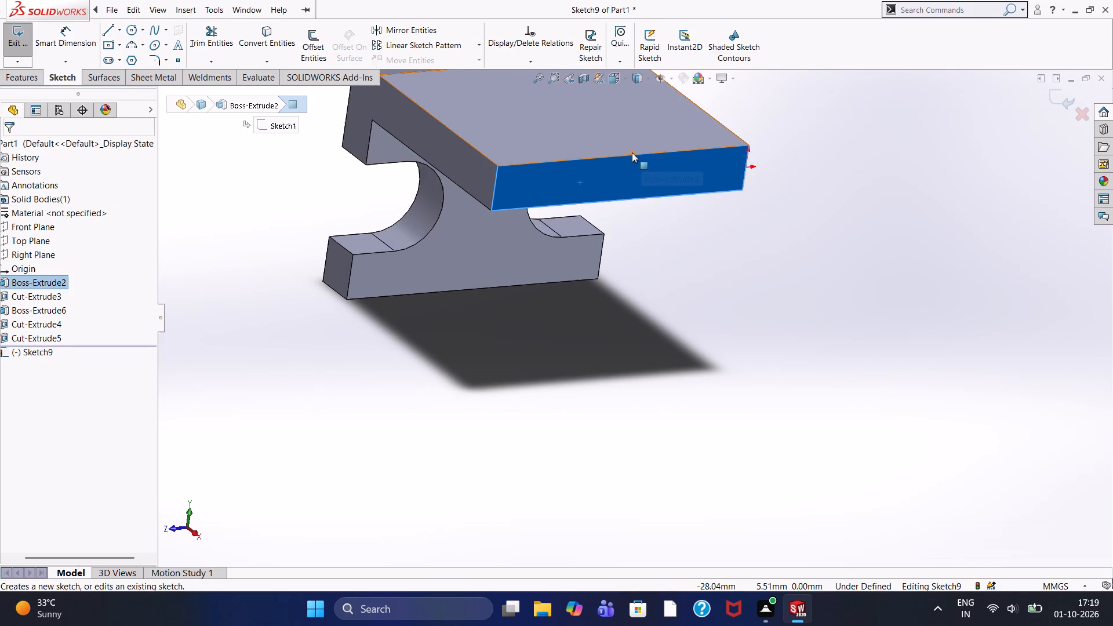
{"action": "key", "text": "ctrl+8"}
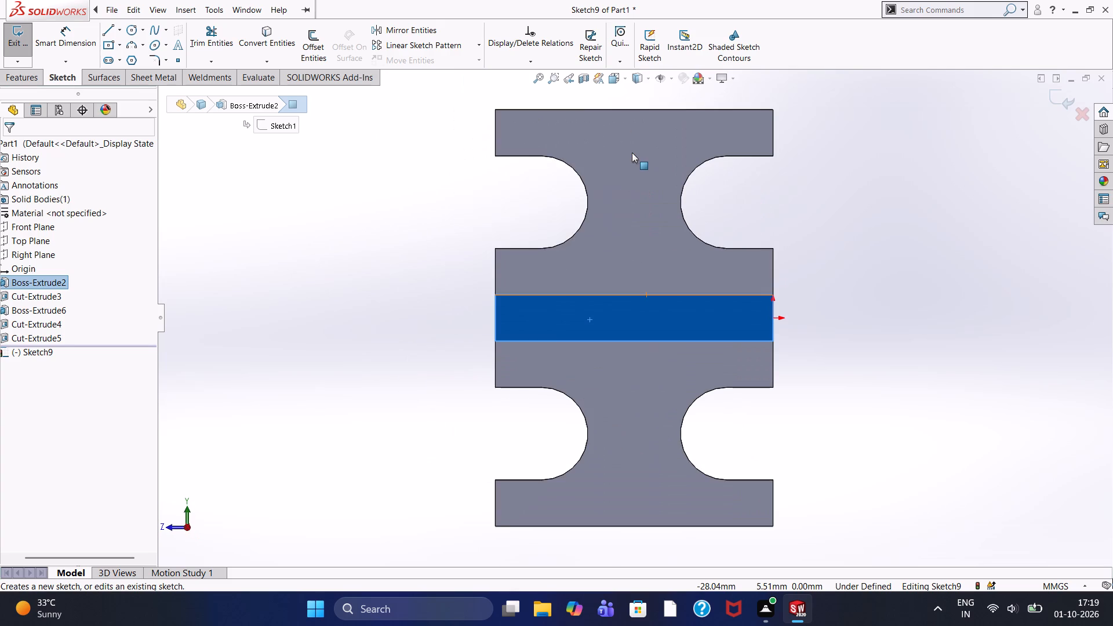
{"action": "left_click", "coordinate": [223, 310]}
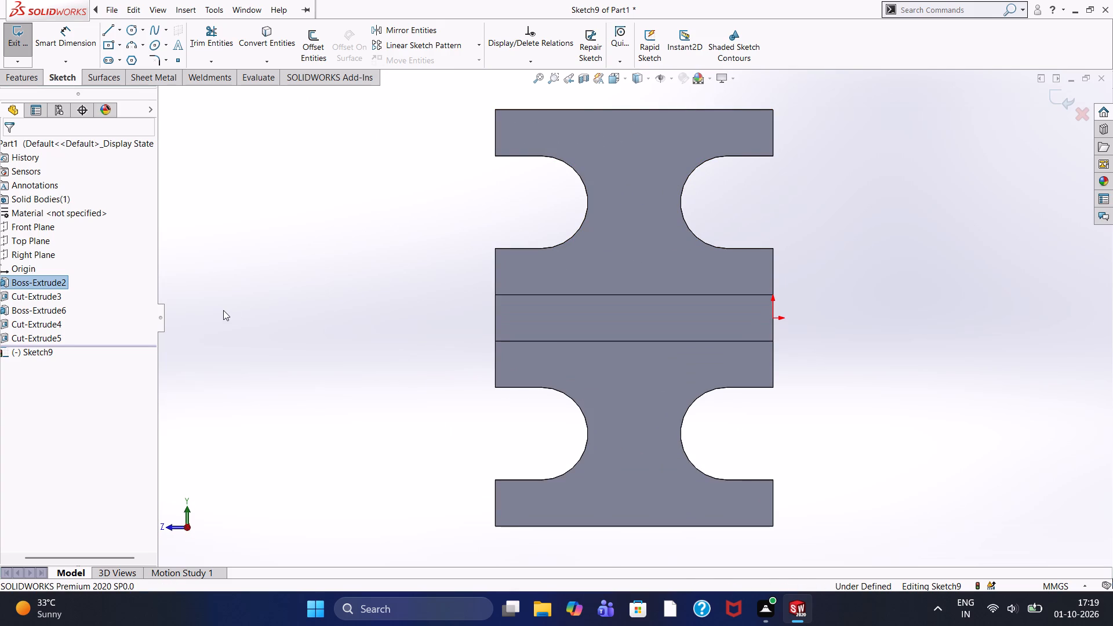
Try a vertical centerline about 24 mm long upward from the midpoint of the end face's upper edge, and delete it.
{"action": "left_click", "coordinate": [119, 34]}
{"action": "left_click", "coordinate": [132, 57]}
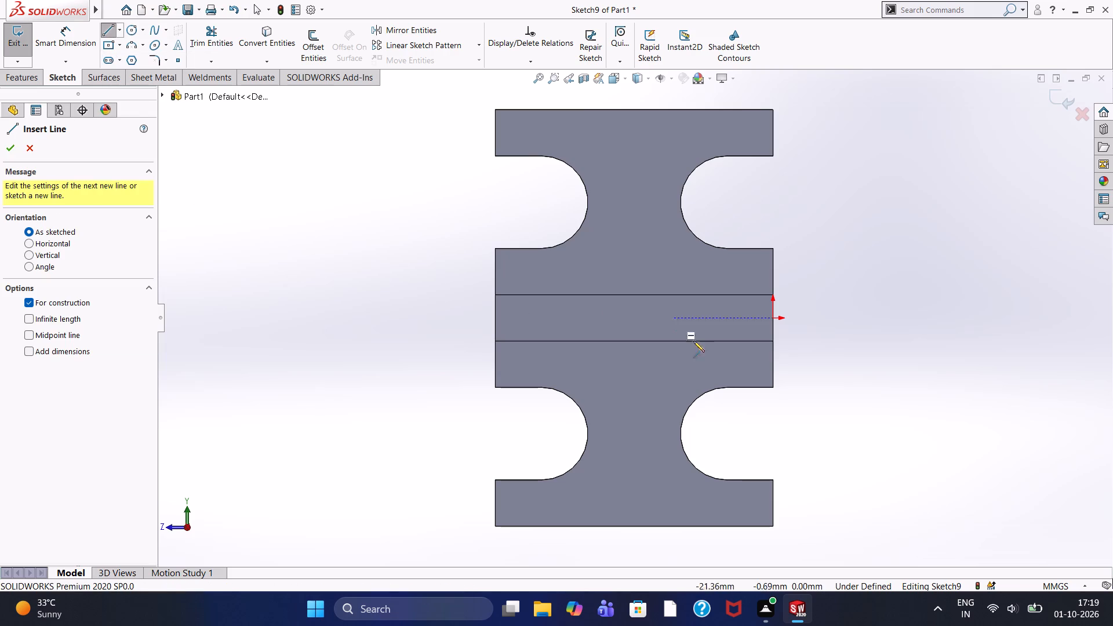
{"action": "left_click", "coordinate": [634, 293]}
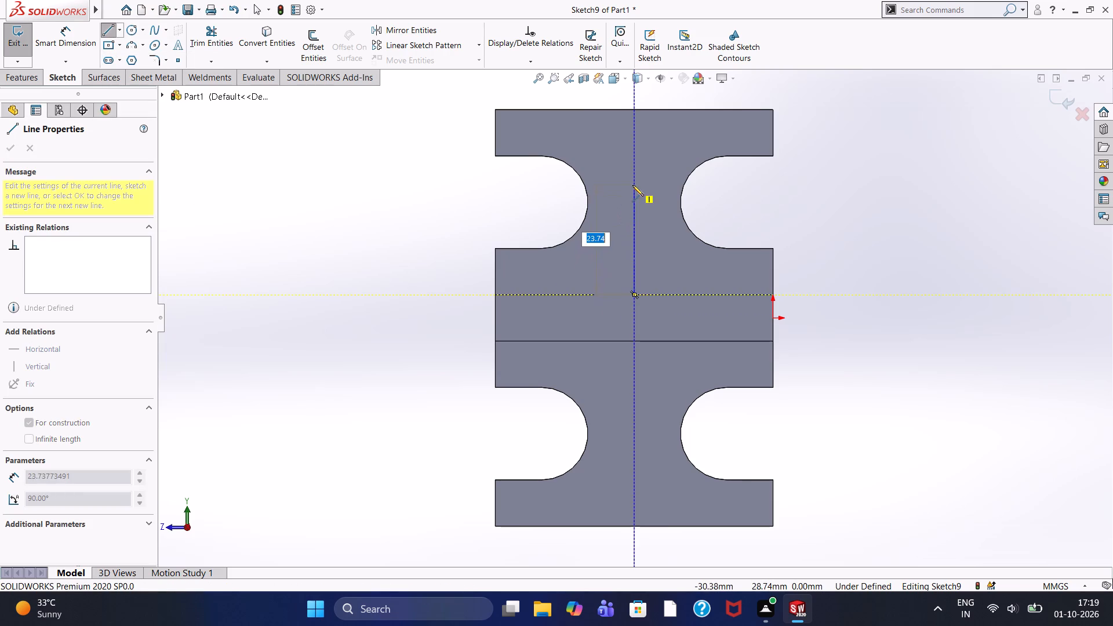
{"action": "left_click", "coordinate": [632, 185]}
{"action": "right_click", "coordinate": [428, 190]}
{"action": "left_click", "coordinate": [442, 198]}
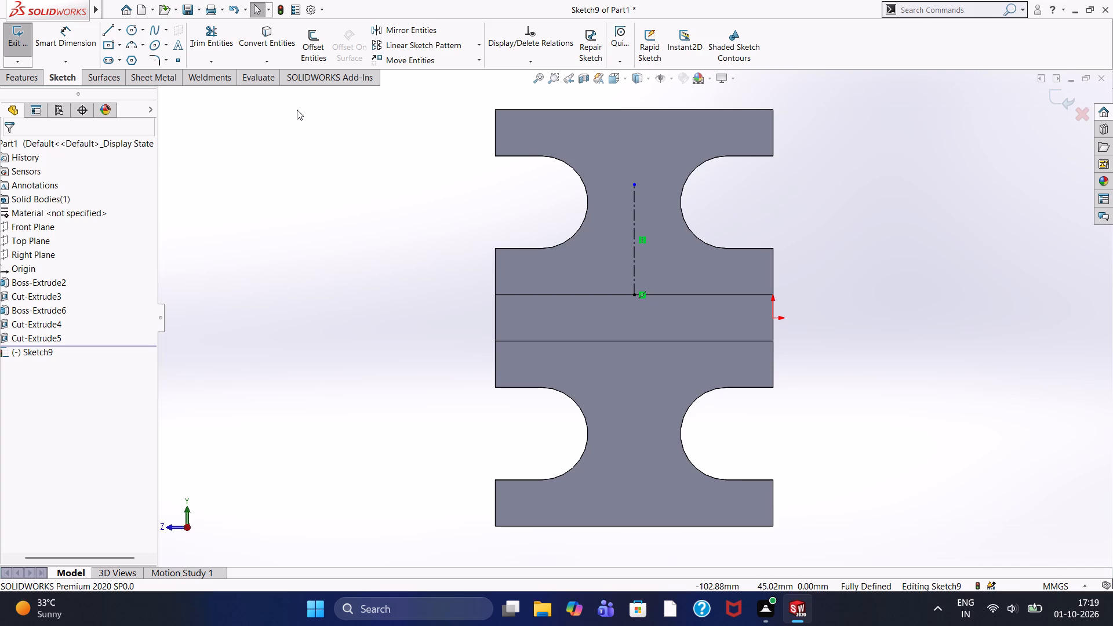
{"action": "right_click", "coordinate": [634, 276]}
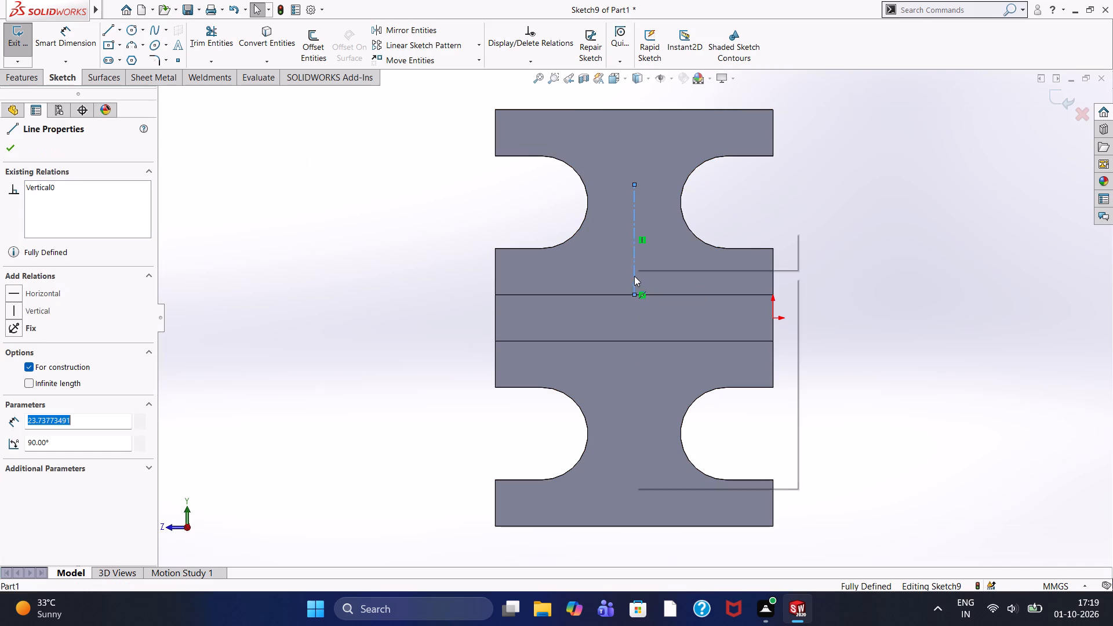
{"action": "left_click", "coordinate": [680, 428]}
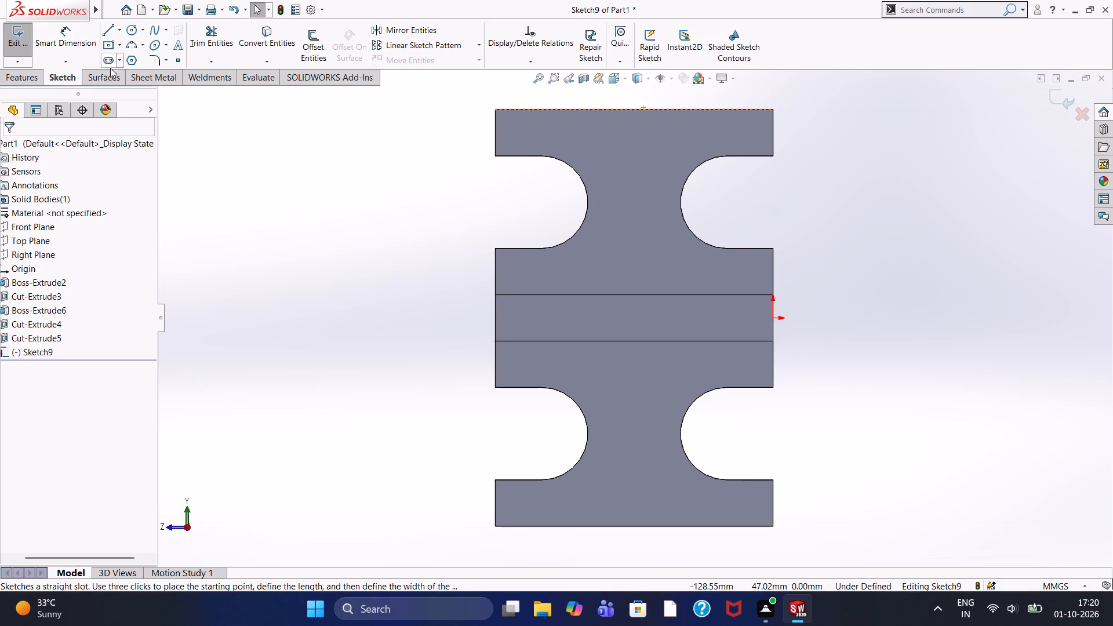
Draw a 25 mm vertical centerline upward from the midpoint of the crossbar end face's upper edge.
{"action": "middle_click", "coordinate": [389, 315]}
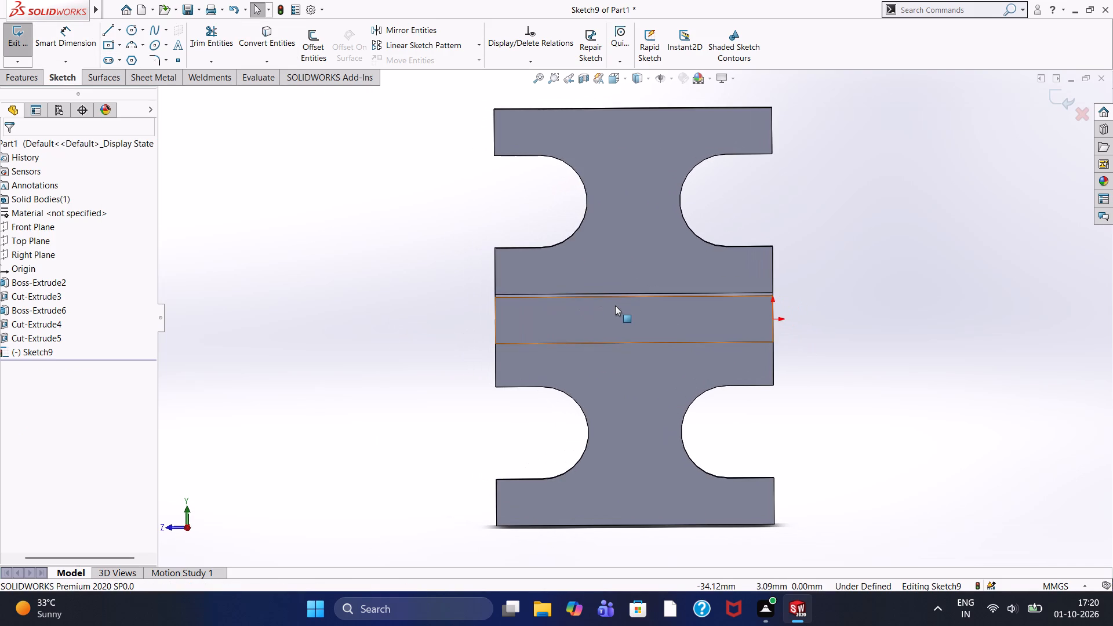
{"action": "left_click", "coordinate": [615, 305]}
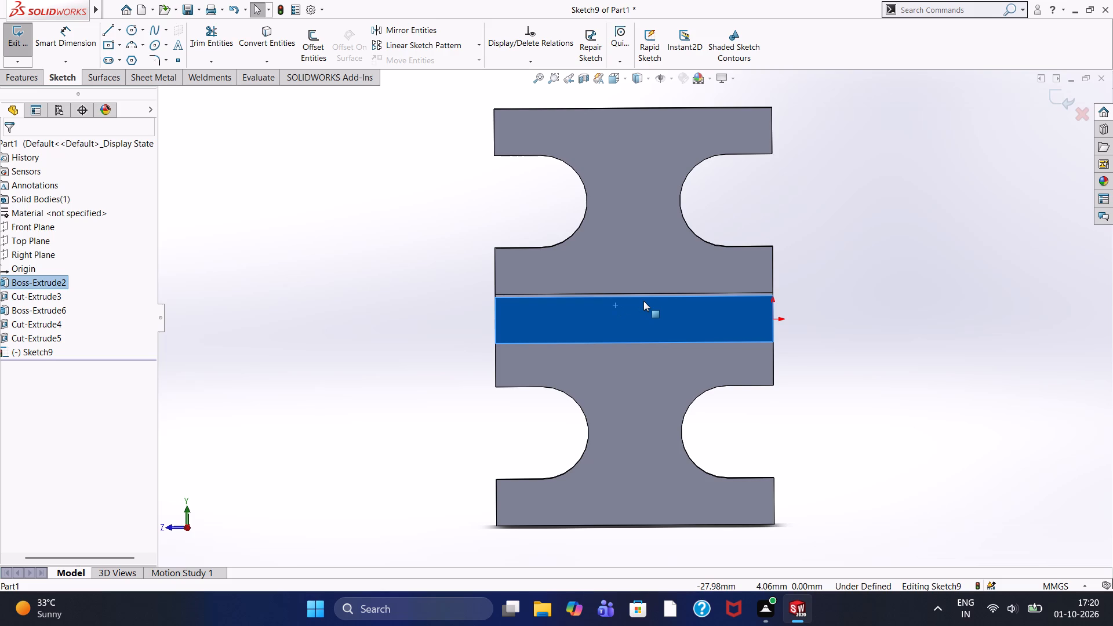
{"action": "key", "text": "ctrl+8"}
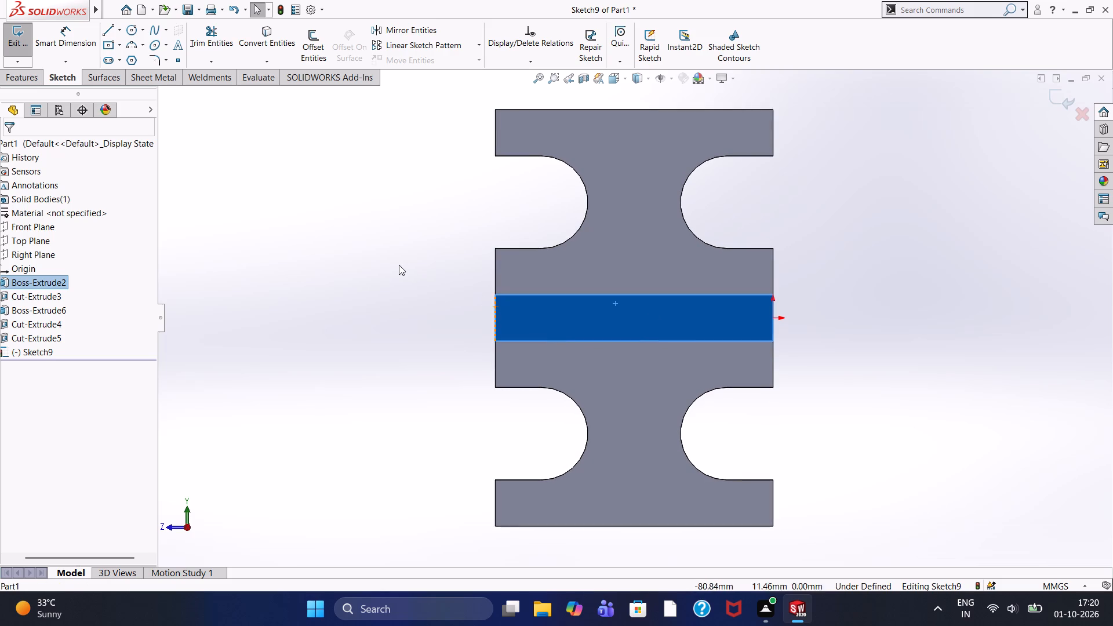
{"action": "left_click", "coordinate": [399, 265]}
{"action": "left_click", "coordinate": [118, 28]}
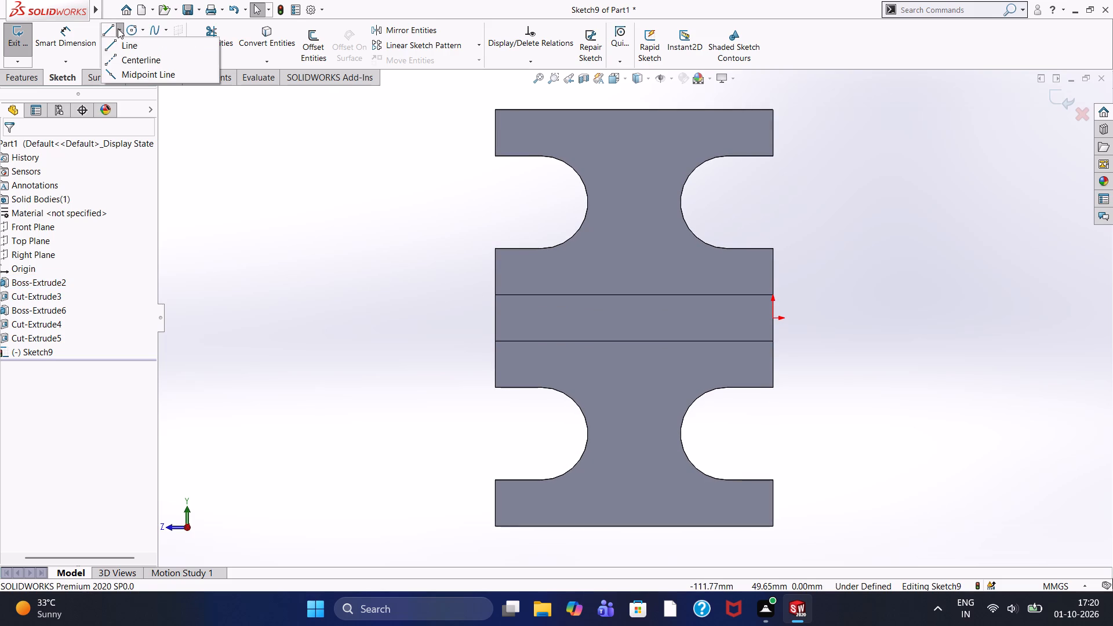
{"action": "left_click", "coordinate": [139, 65]}
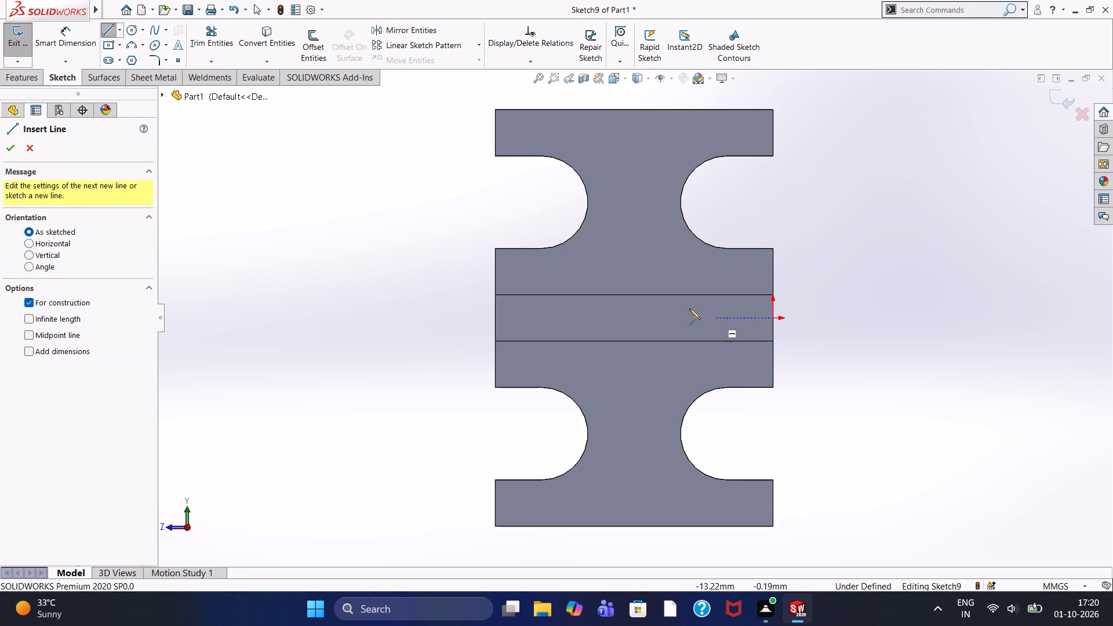
{"action": "left_click", "coordinate": [635, 294]}
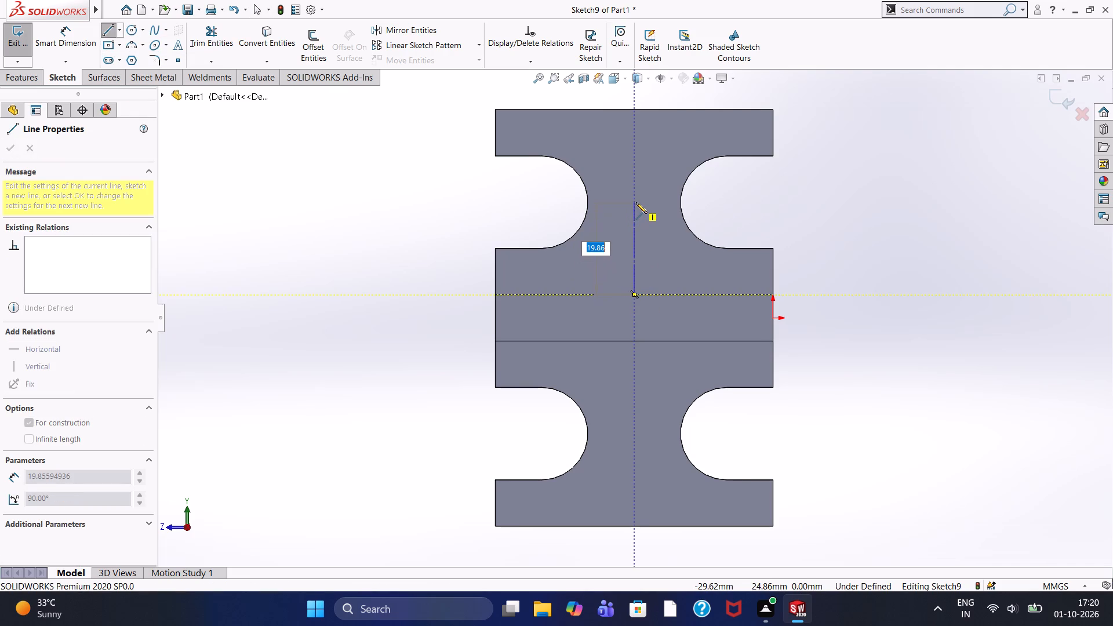
{"action": "type", "text": "25"}
{"action": "key", "text": "Return"}
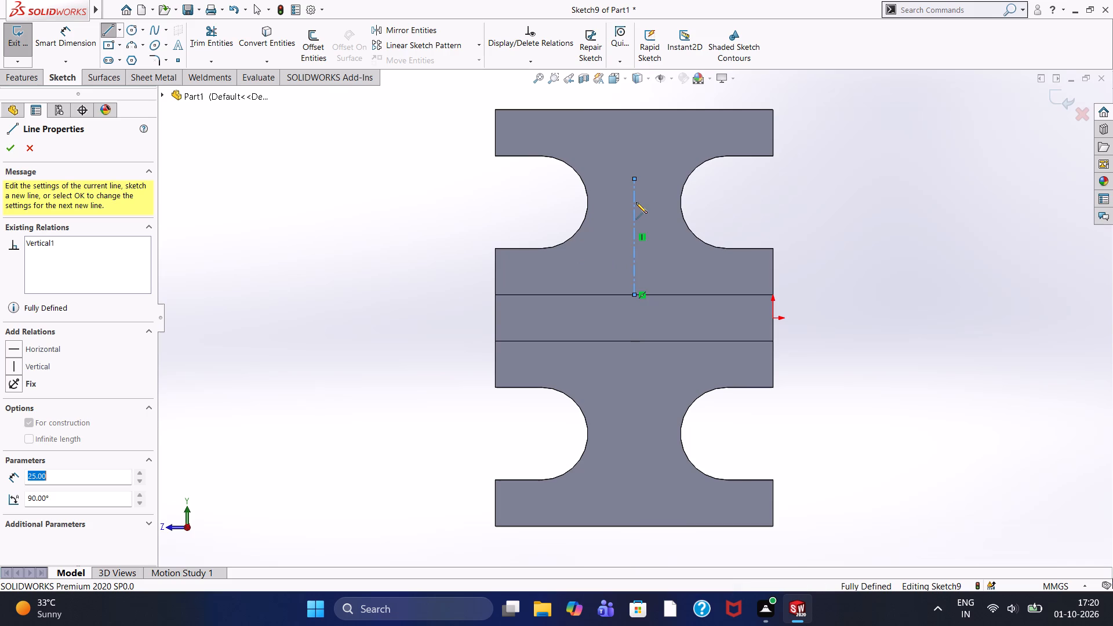
{"action": "key", "text": "Escape"}
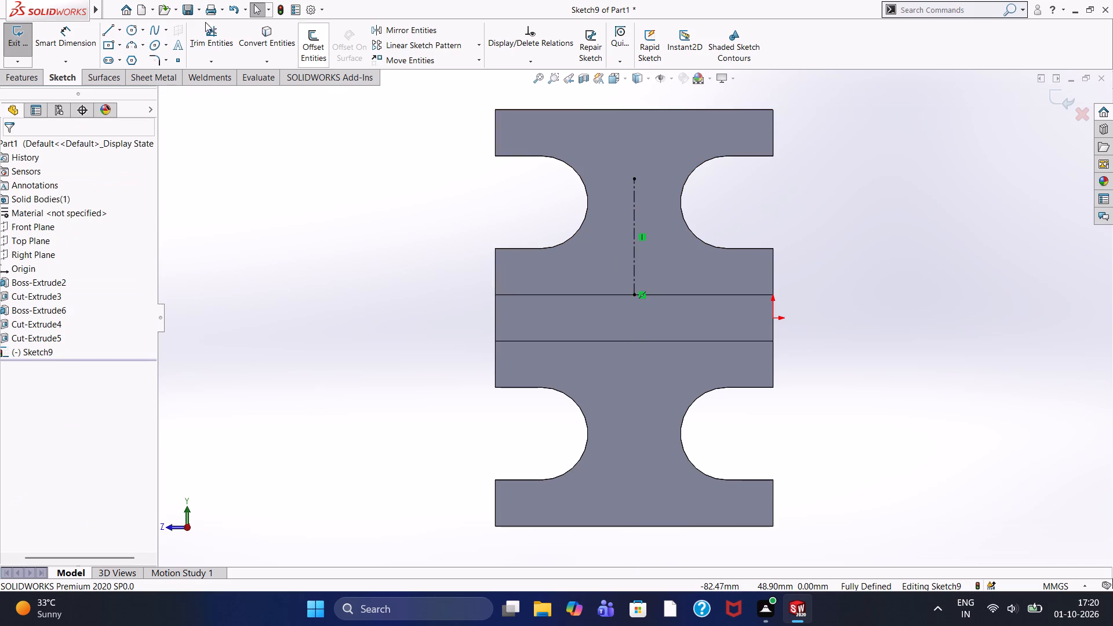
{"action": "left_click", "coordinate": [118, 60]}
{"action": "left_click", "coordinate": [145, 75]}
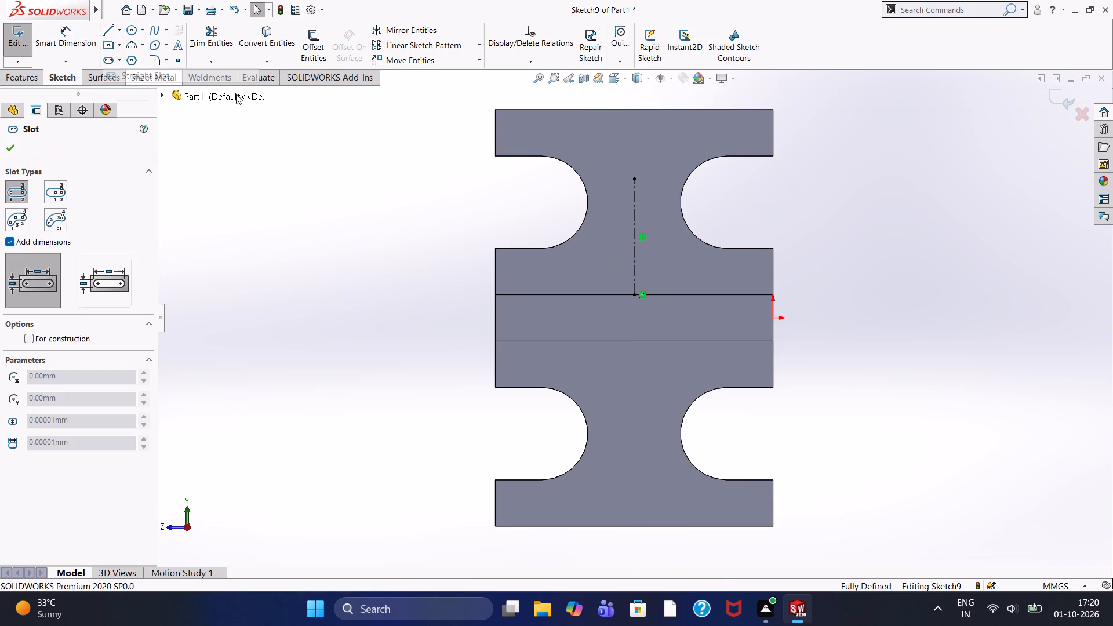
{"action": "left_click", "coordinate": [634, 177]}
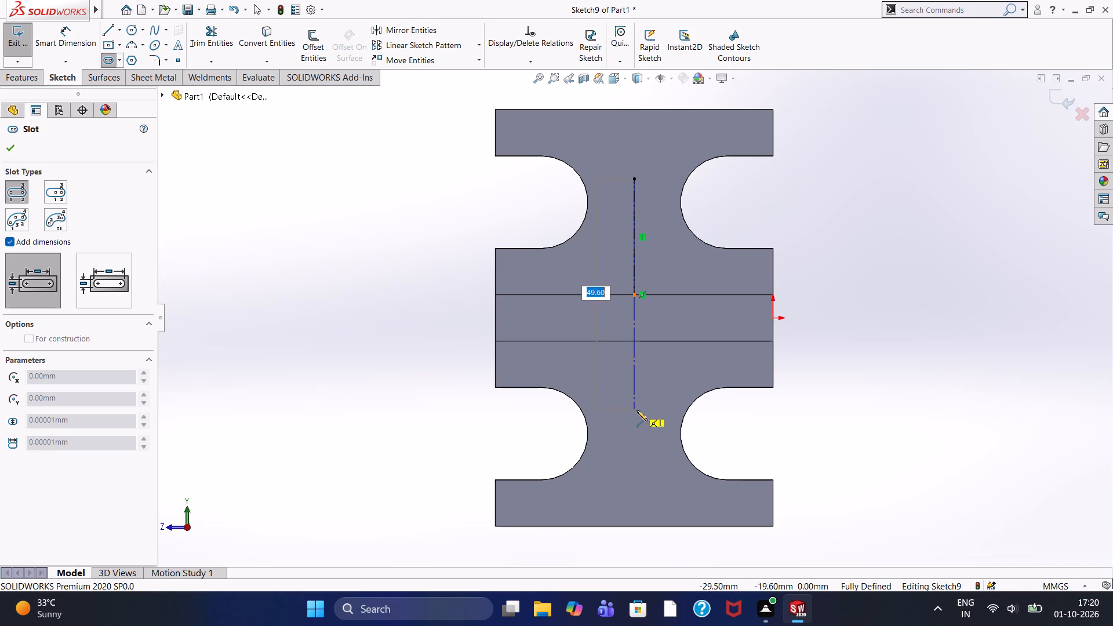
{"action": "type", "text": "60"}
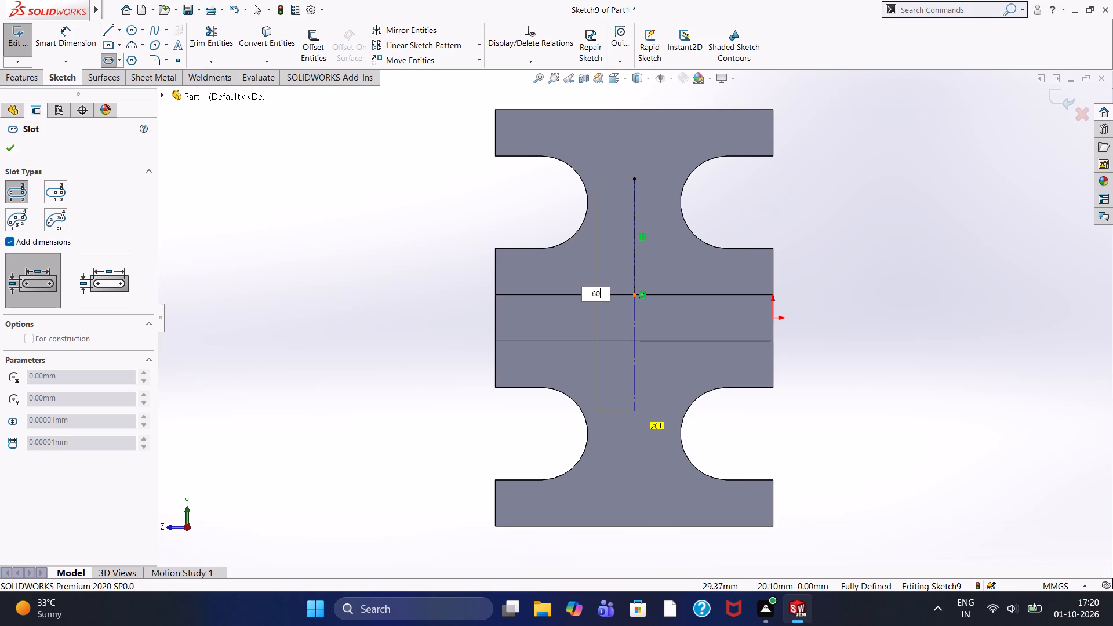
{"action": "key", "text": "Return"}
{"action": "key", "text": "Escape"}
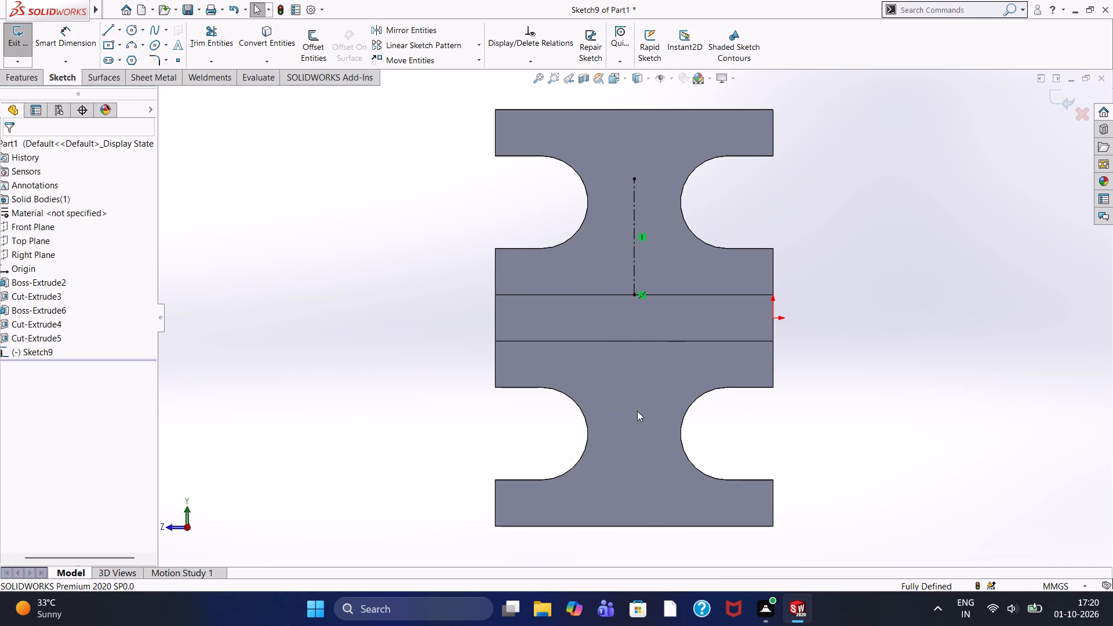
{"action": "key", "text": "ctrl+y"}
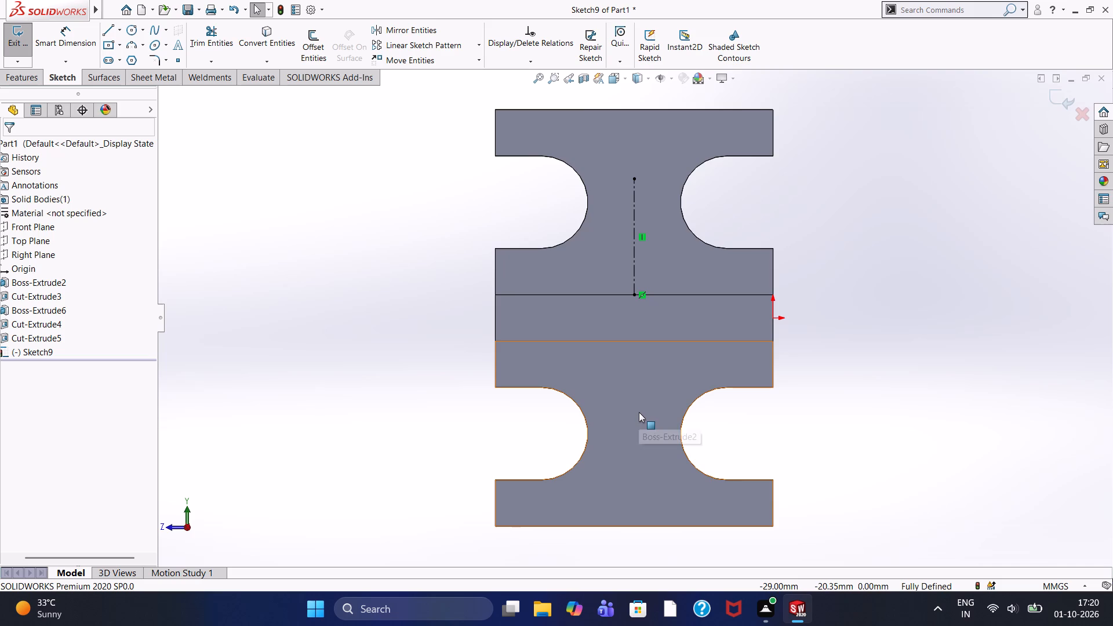
Sketch a vertical straight slot from the centerline's upper end downward, 60 mm between centers and about 30.3 mm wide.
{"action": "left_click", "coordinate": [109, 60]}
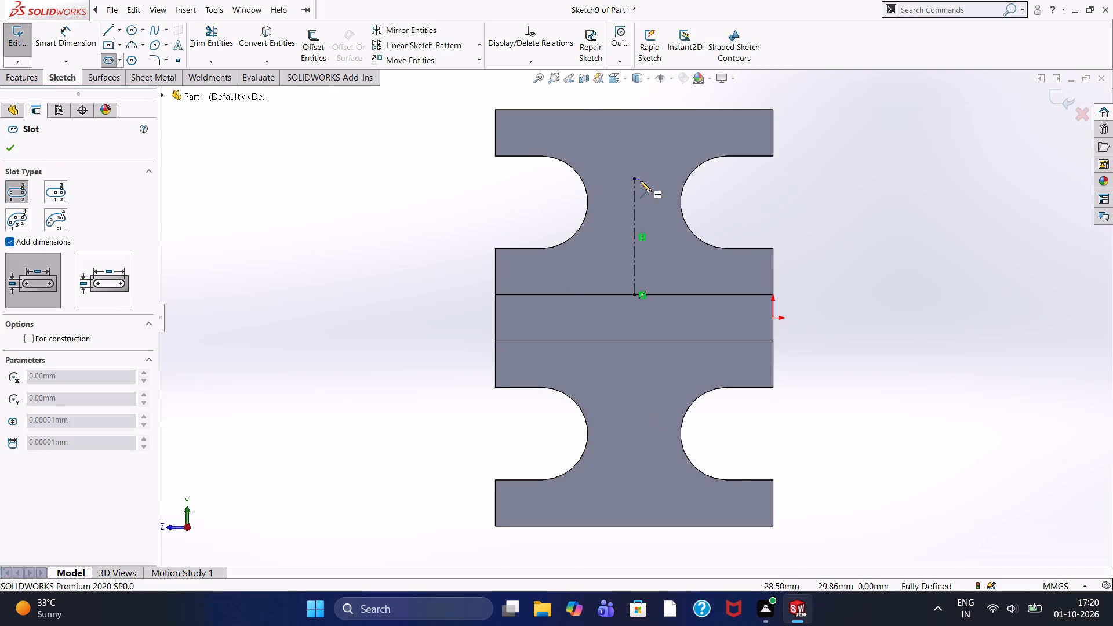
{"action": "left_click", "coordinate": [635, 180]}
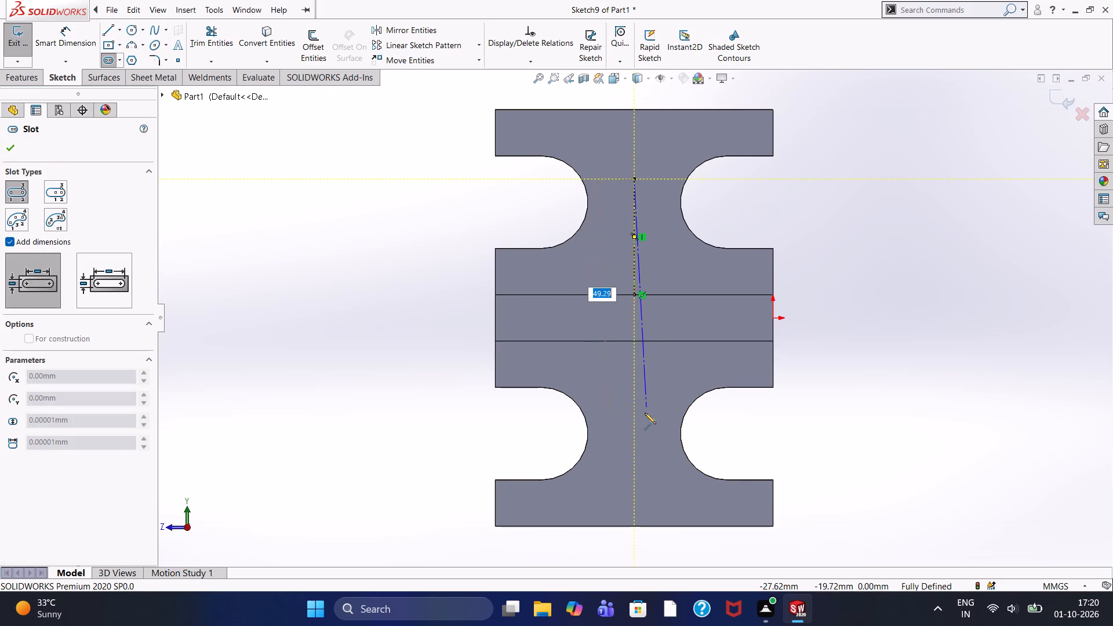
{"action": "type", "text": "60"}
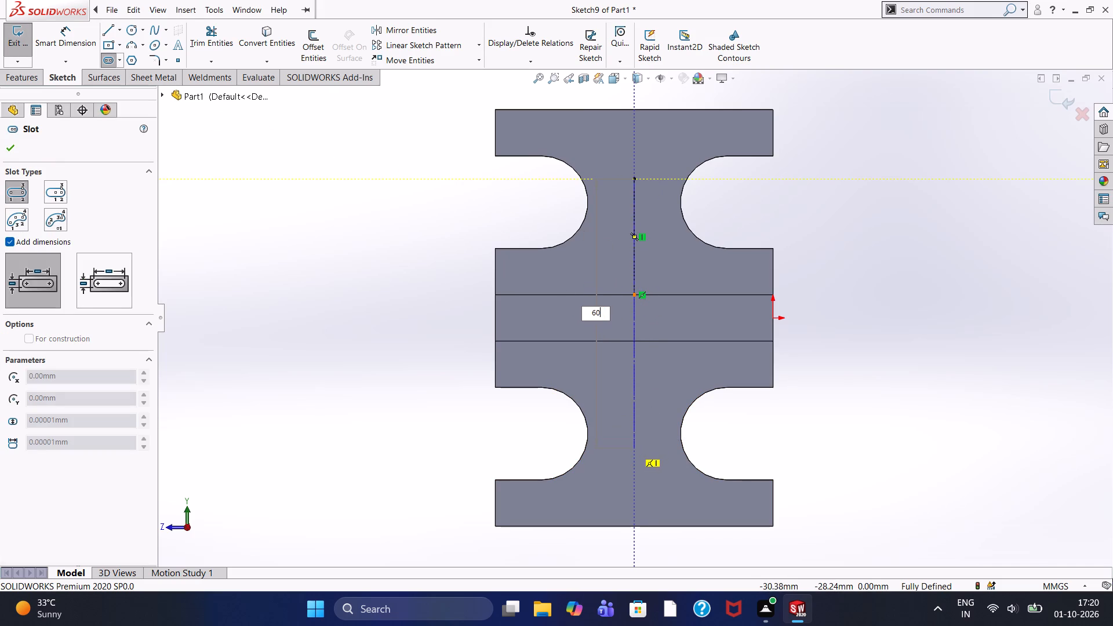
{"action": "key", "text": "Return"}
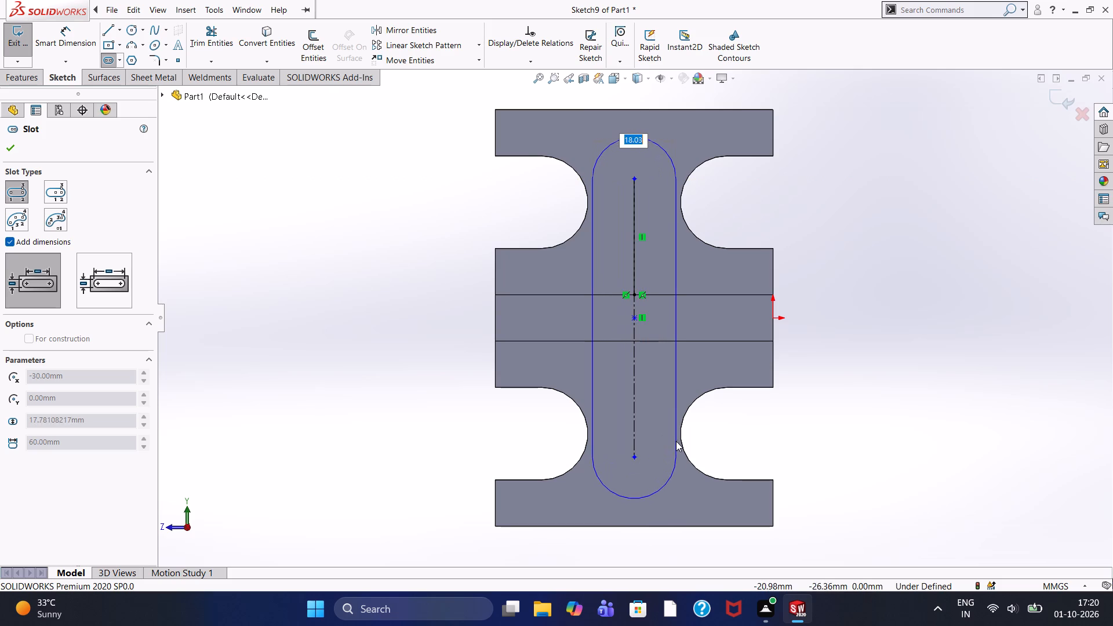
{"action": "left_click", "coordinate": [704, 527]}
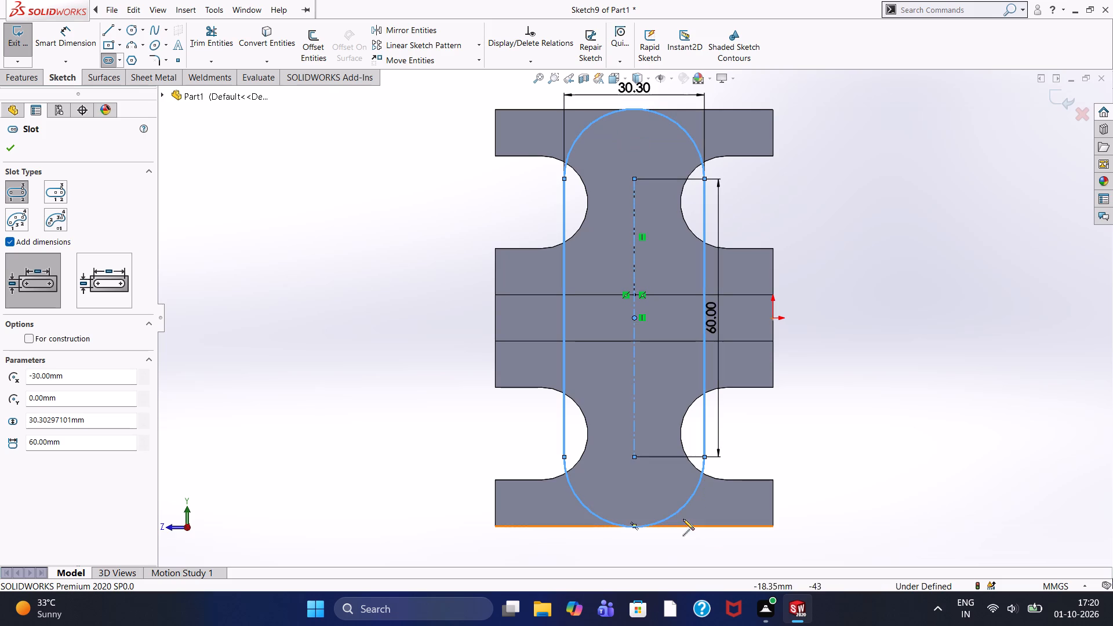
{"action": "left_click", "coordinate": [15, 149]}
Replace the slot's width dimension with a 15 mm radius dimension on its upper end arc.
{"action": "scroll", "coordinate": [349, 135], "scroll_direction": "up", "scroll_amount": 1}
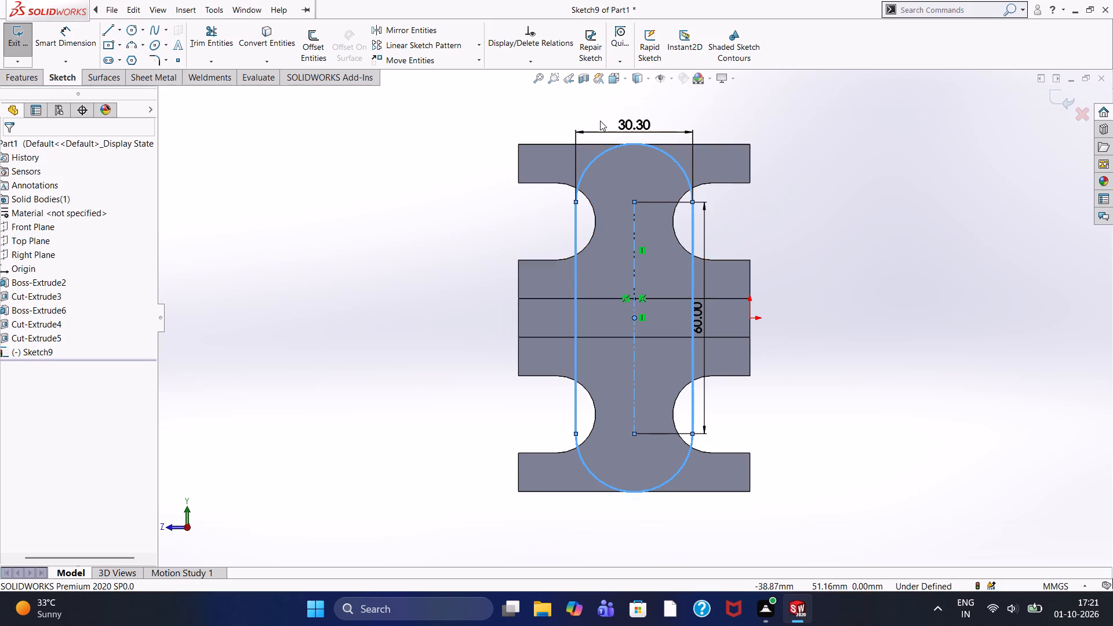
{"action": "right_click", "coordinate": [633, 126]}
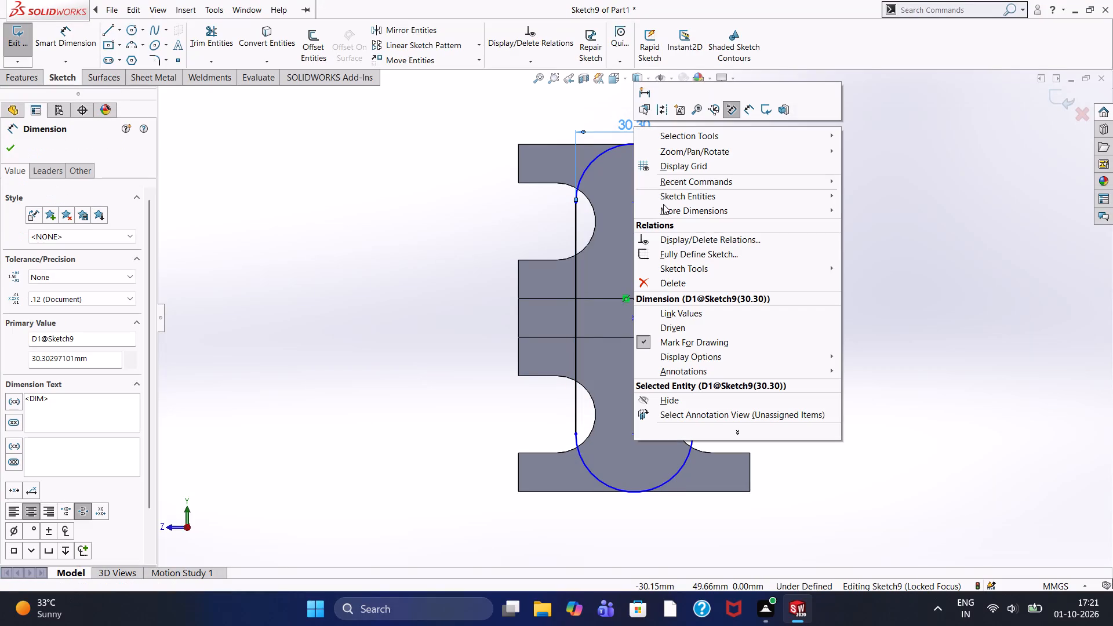
{"action": "left_click", "coordinate": [676, 278]}
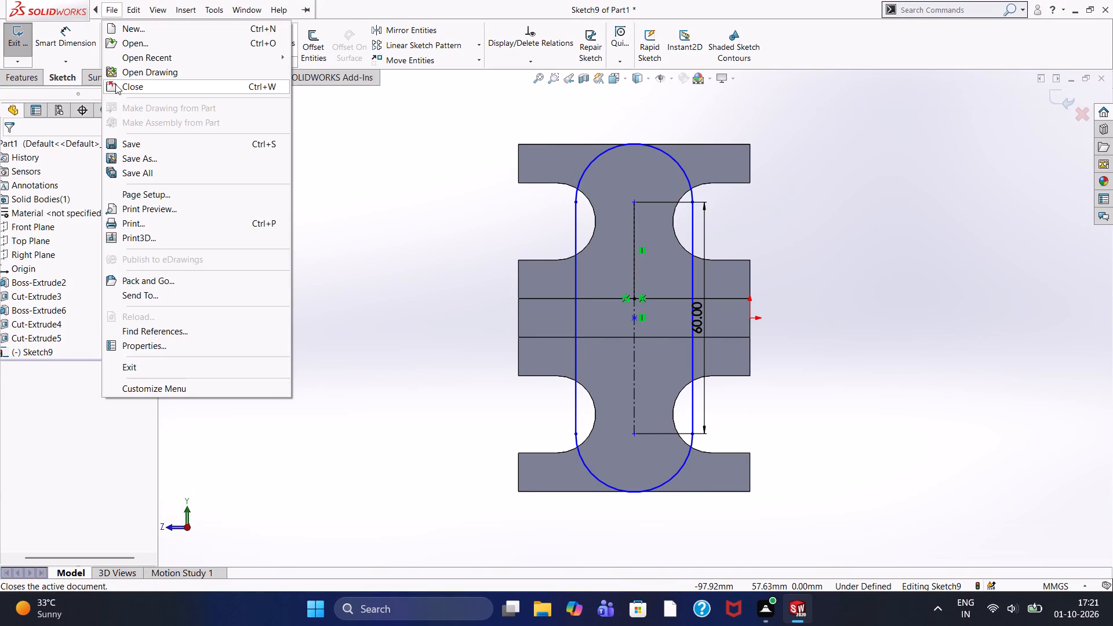
{"action": "left_click", "coordinate": [369, 159]}
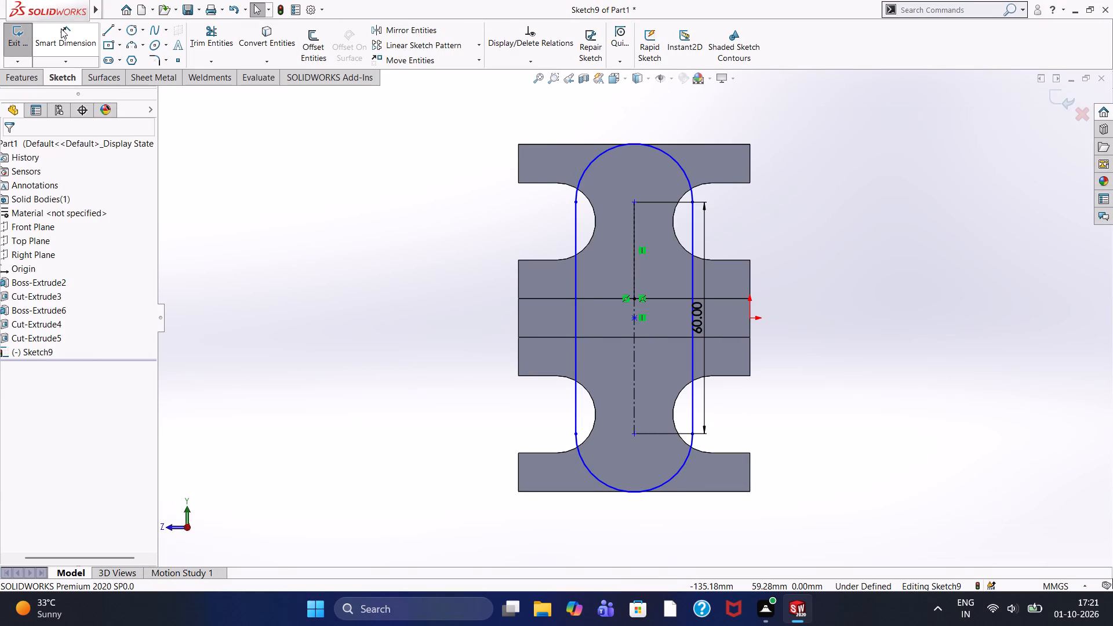
{"action": "left_click", "coordinate": [61, 28]}
{"action": "left_click", "coordinate": [600, 154]}
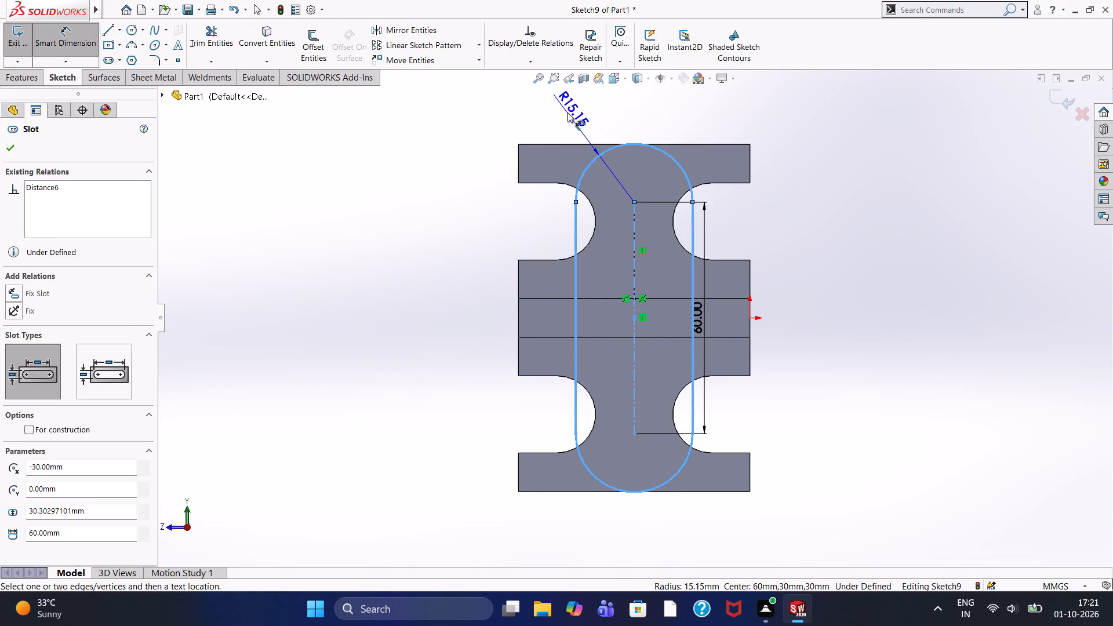
{"action": "left_click", "coordinate": [568, 112]}
{"action": "type", "text": "15"}
{"action": "key", "text": "Return"}
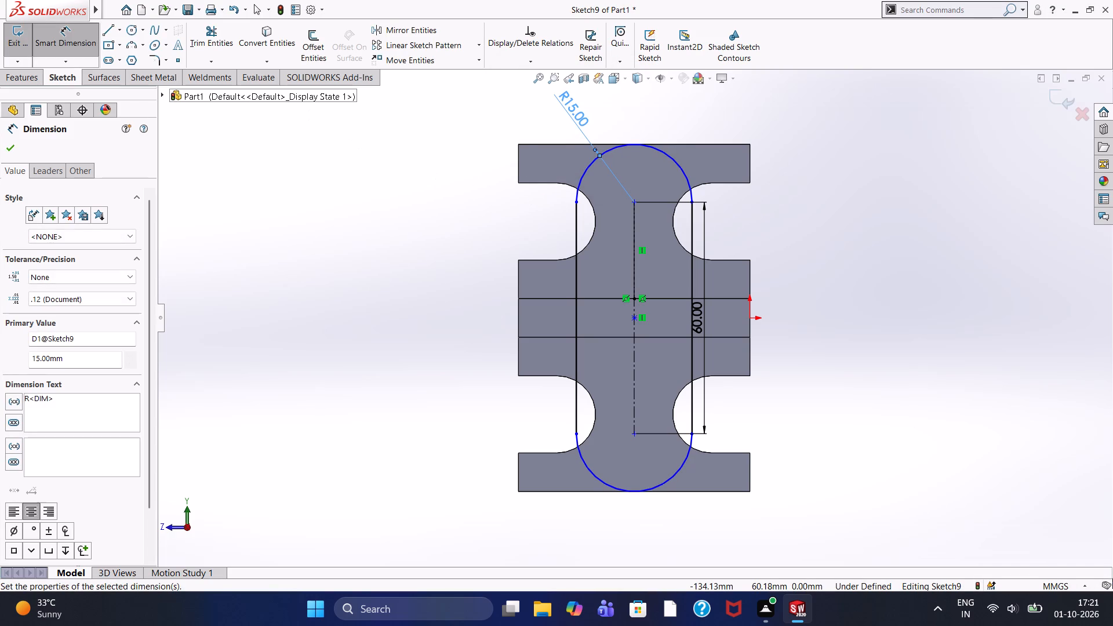
{"action": "left_click", "coordinate": [12, 144]}
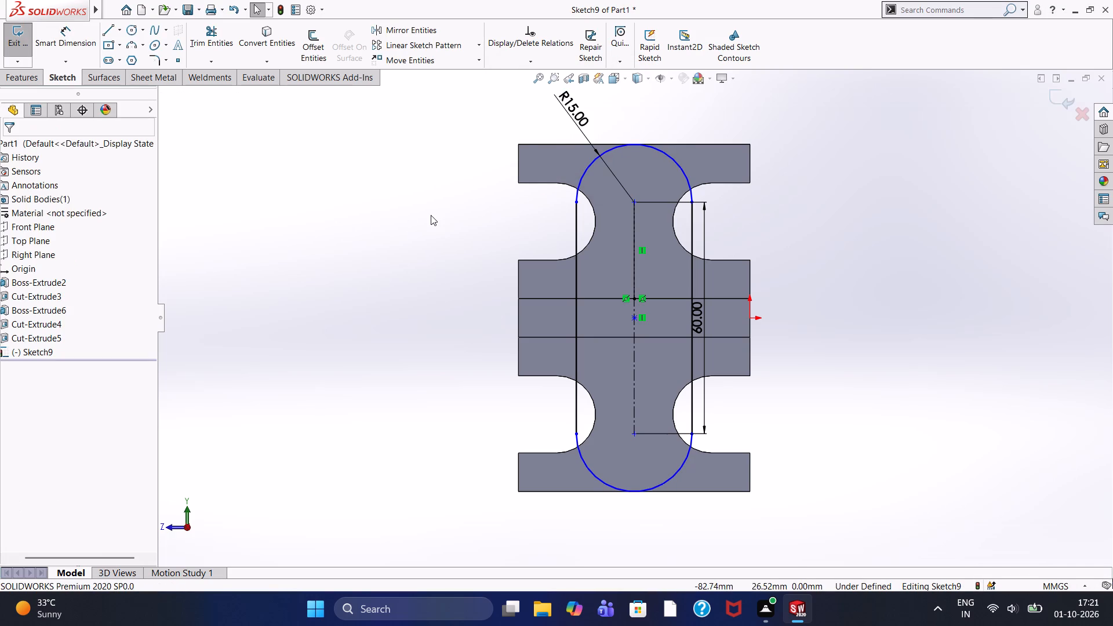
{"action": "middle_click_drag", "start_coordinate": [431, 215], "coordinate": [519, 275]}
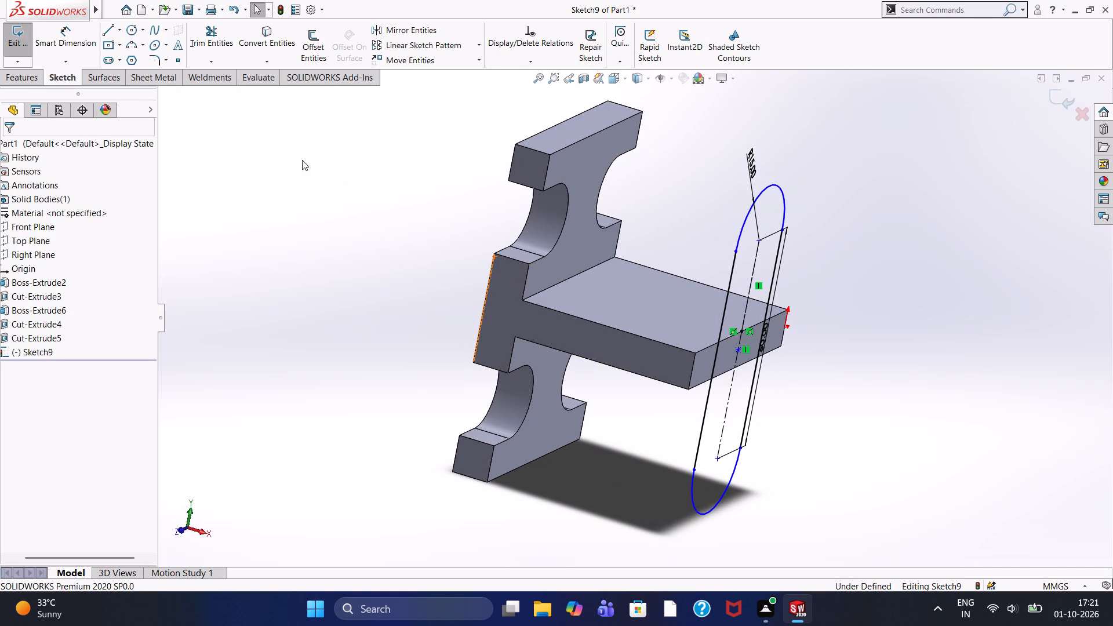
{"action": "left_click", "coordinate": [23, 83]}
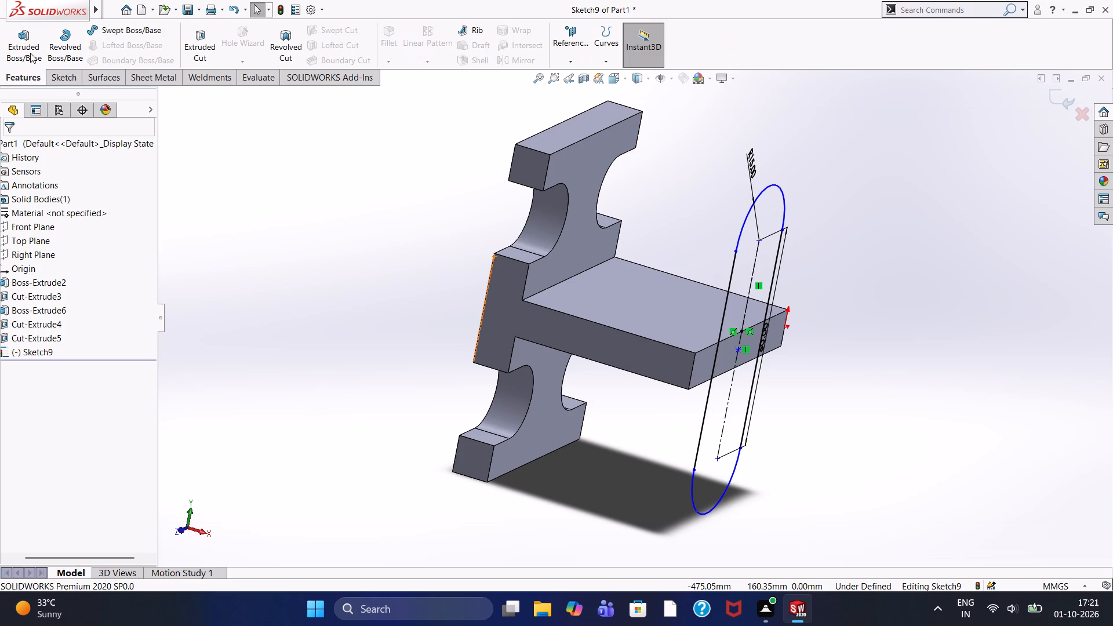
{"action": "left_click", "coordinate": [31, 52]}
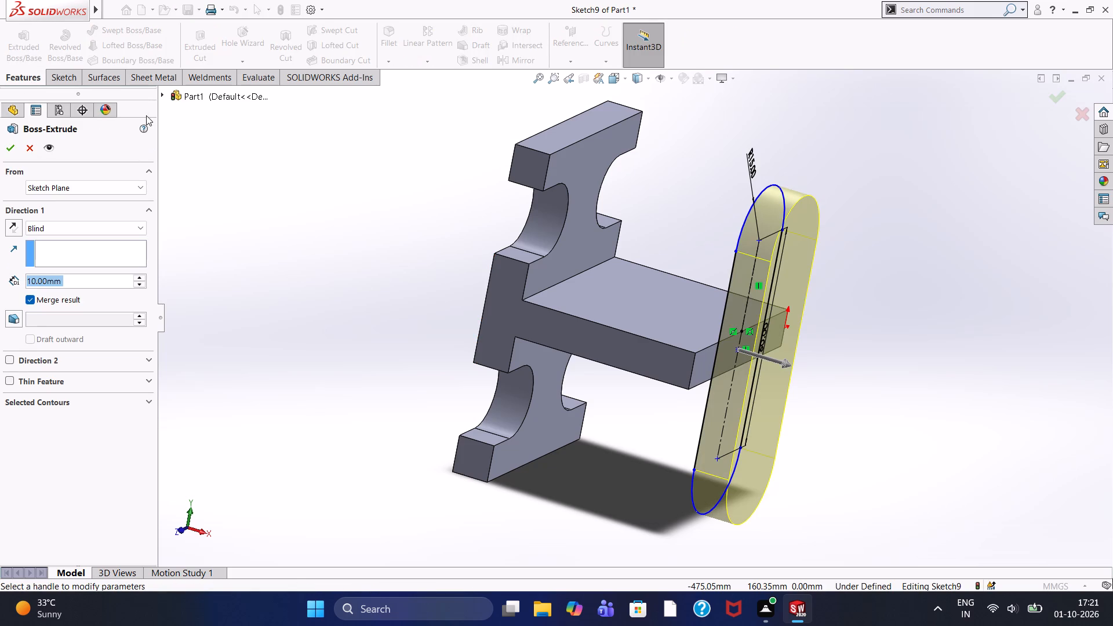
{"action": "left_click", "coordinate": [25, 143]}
Sketch two 15 mm diameter circles inside the slot, centered on its upper and lower arc centers.
{"action": "middle_click_drag", "start_coordinate": [509, 192], "coordinate": [508, 192]}
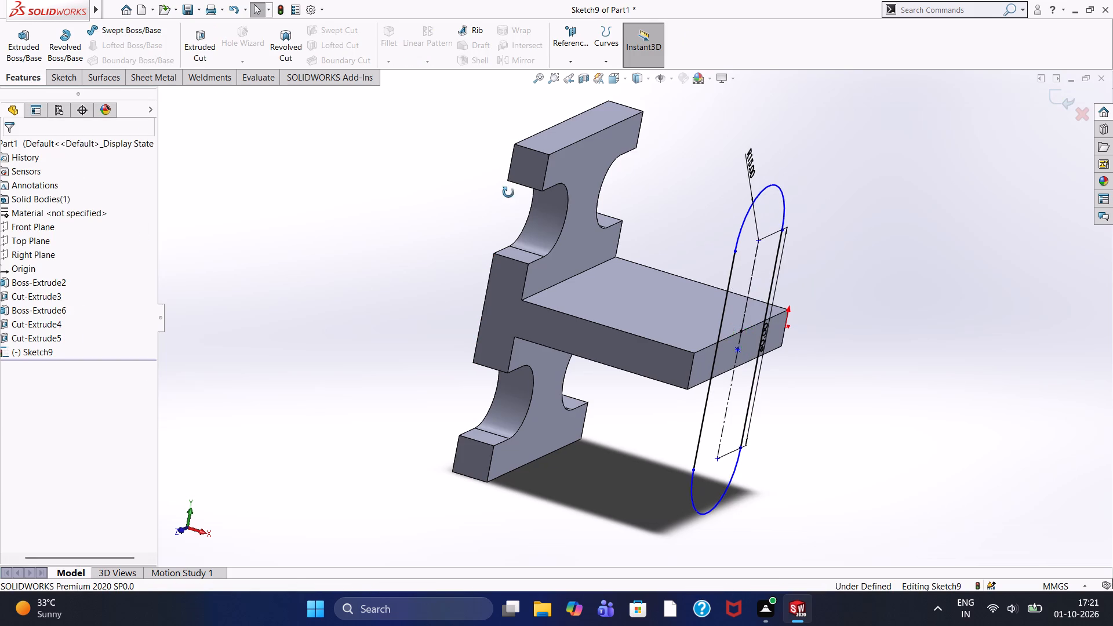
{"action": "middle_click_drag", "start_coordinate": [508, 192], "coordinate": [445, 172]}
{"action": "key", "text": "ctrl+8"}
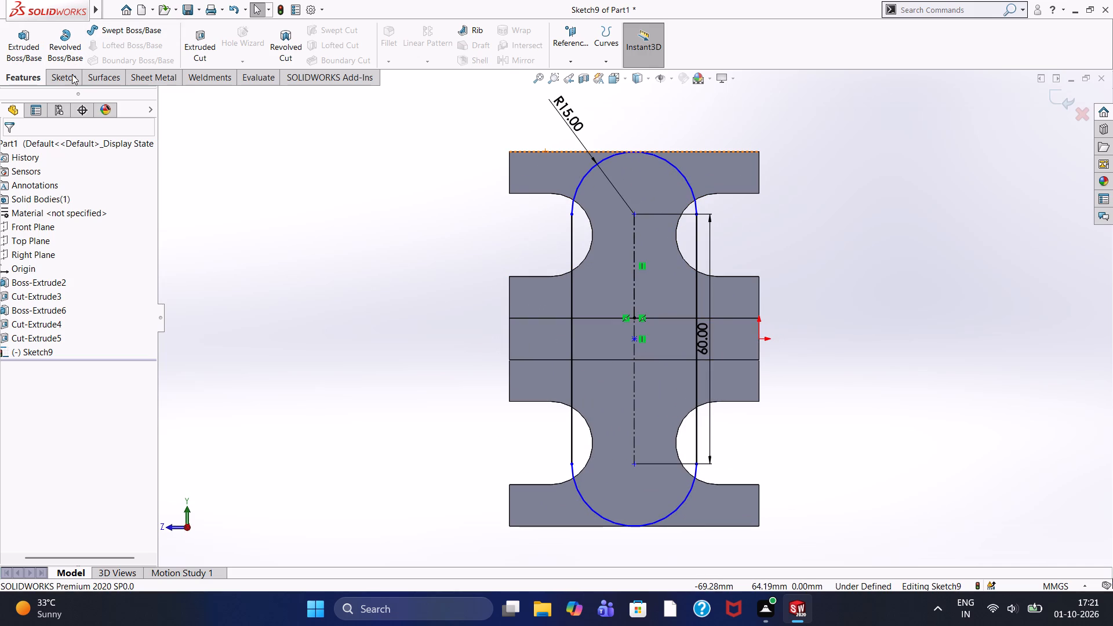
{"action": "left_click", "coordinate": [72, 75]}
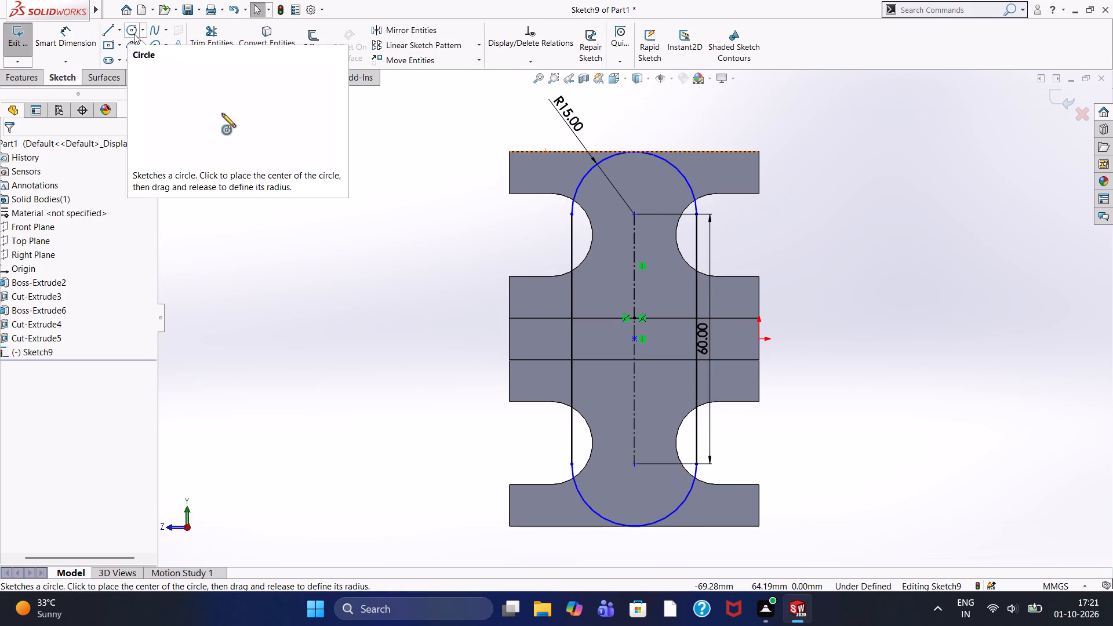
{"action": "left_click", "coordinate": [135, 34]}
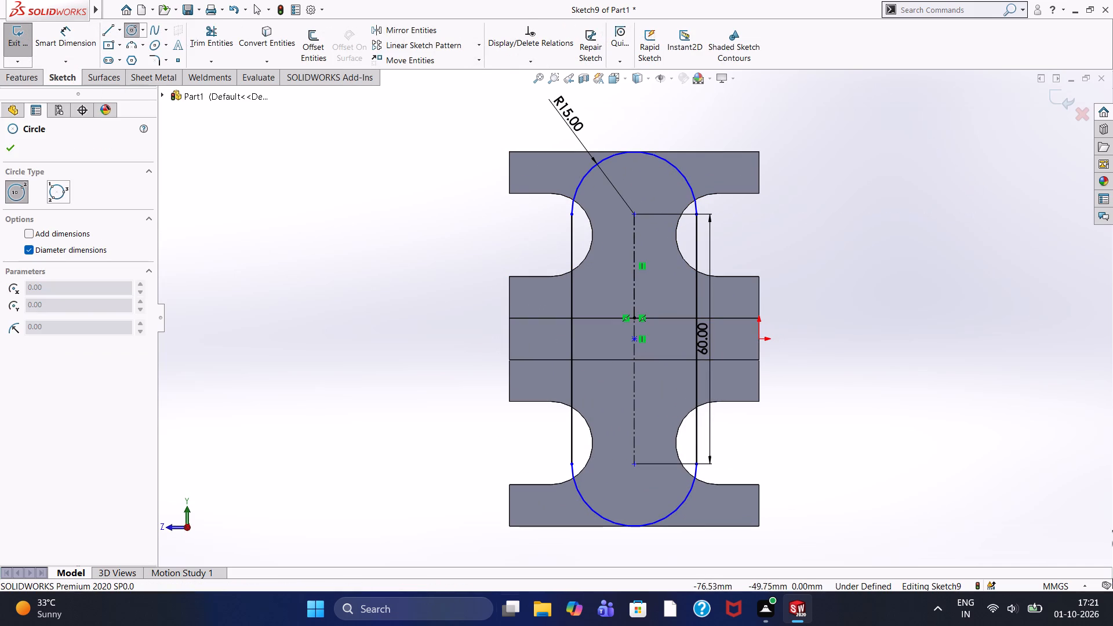
{"action": "left_click_drag", "start_coordinate": [635, 217], "coordinate": [623, 203]}
{"action": "type", "text": "15"}
{"action": "key", "text": "Return"}
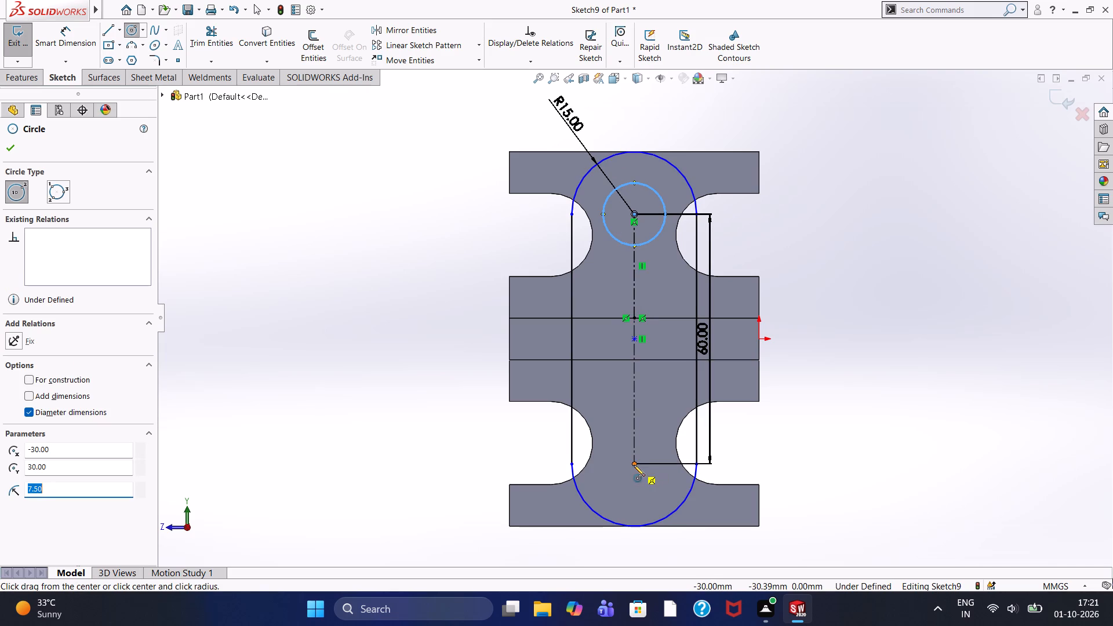
{"action": "left_click_drag", "start_coordinate": [634, 465], "coordinate": [624, 474]}
{"action": "type", "text": "15"}
{"action": "key", "text": "Return"}
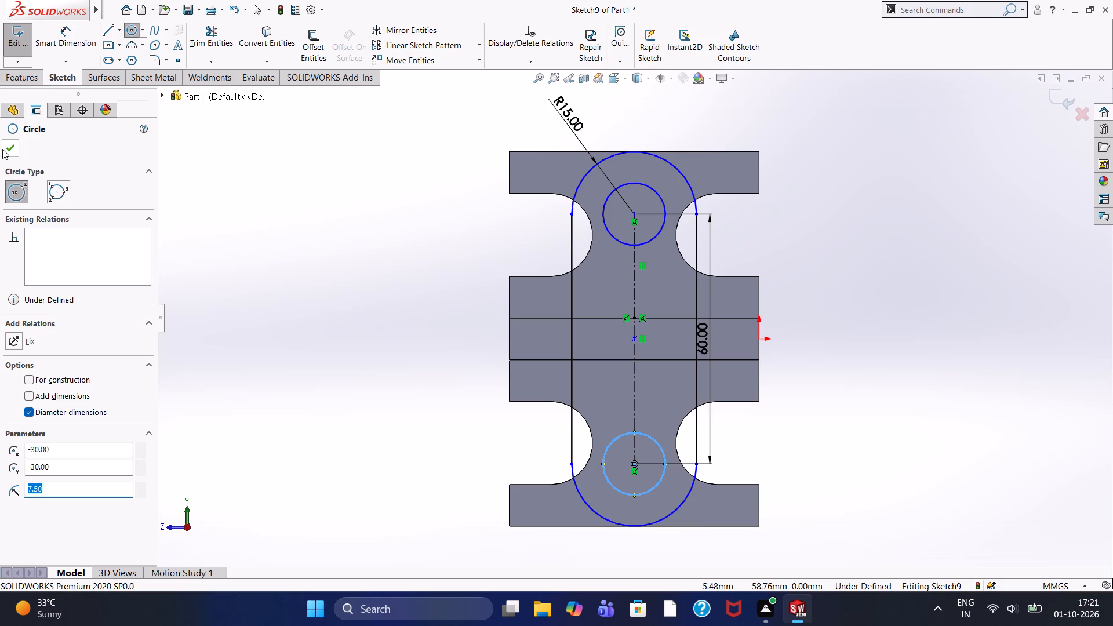
{"action": "left_click", "coordinate": [2, 149]}
{"action": "left_click", "coordinate": [362, 228]}
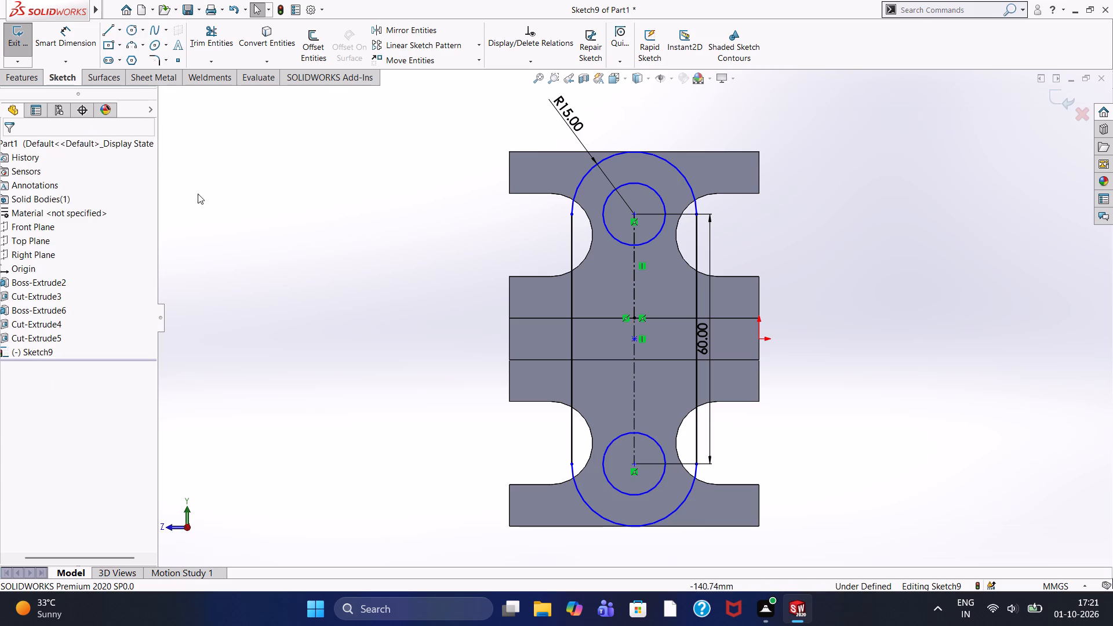
Extrude the slot-shaped profile with its two holes 10 mm outward from the crossbar's end face, merging the result.
{"action": "middle_click_drag", "start_coordinate": [249, 193], "coordinate": [322, 225]}
{"action": "left_click", "coordinate": [16, 78]}
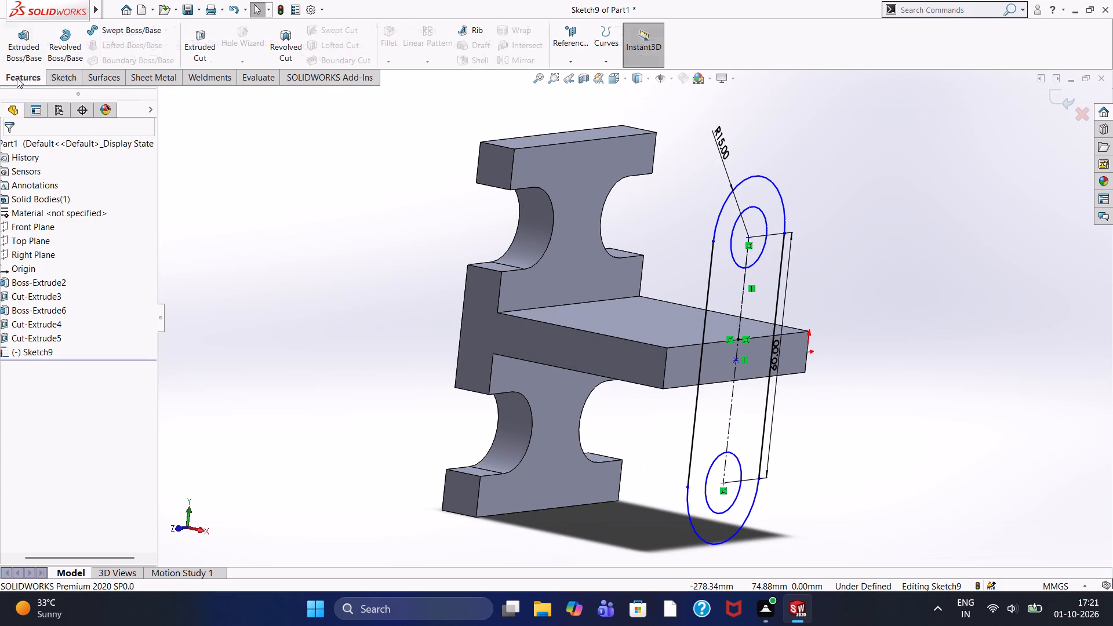
{"action": "left_click", "coordinate": [24, 54]}
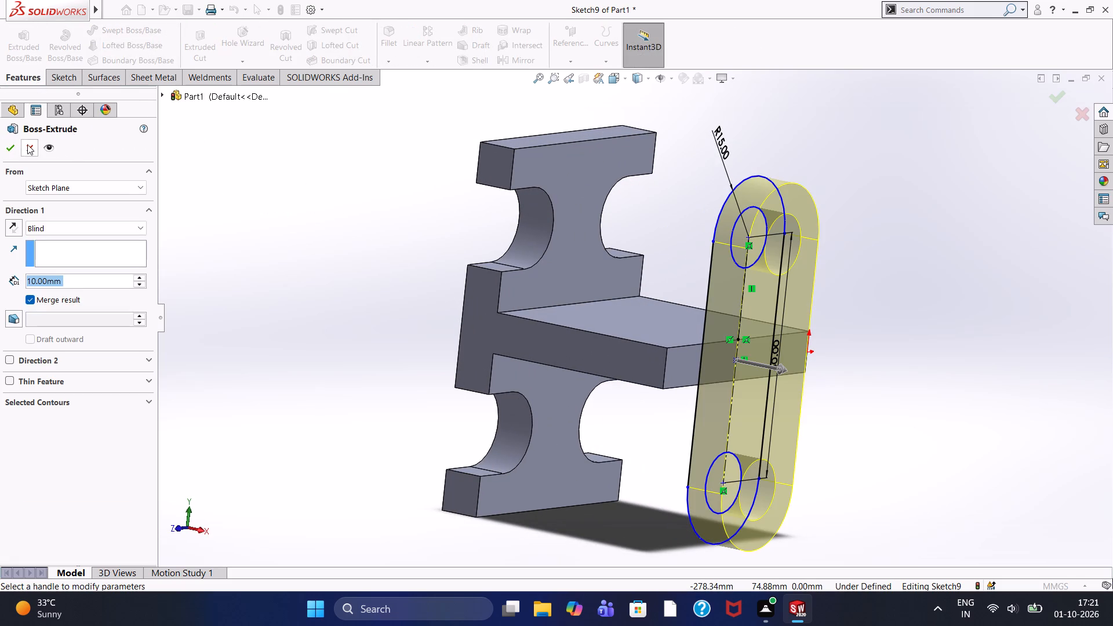
{"action": "left_click", "coordinate": [9, 147]}
{"action": "left_click", "coordinate": [261, 179]}
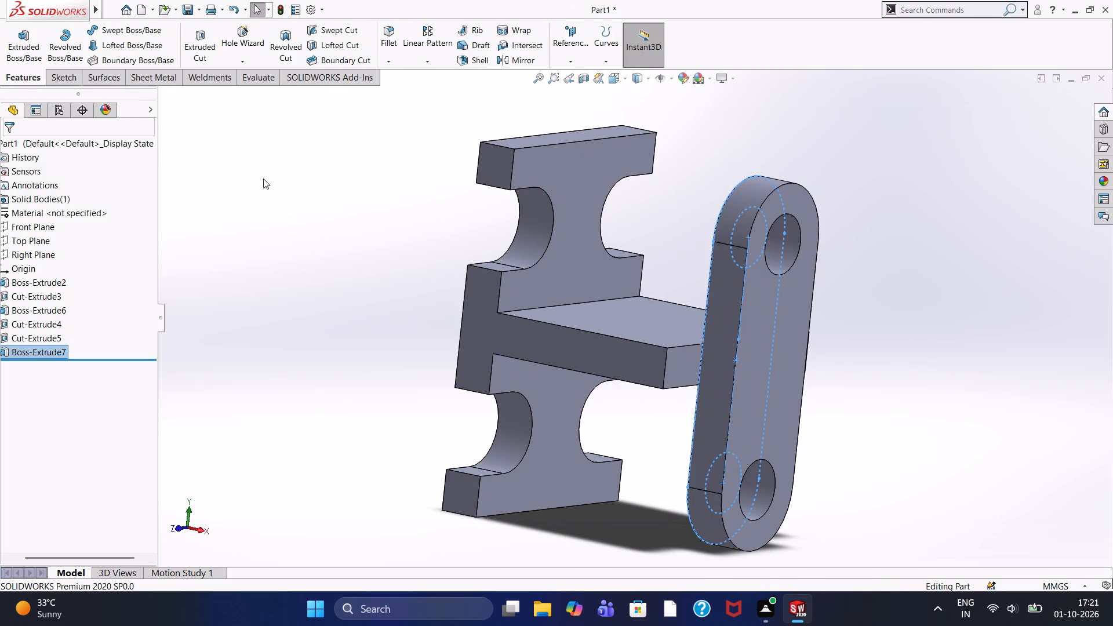
Inspect the two-hole end plate and its junction with the crossbar from several angles.
{"action": "middle_click_drag", "start_coordinate": [380, 199], "coordinate": [329, 209]}
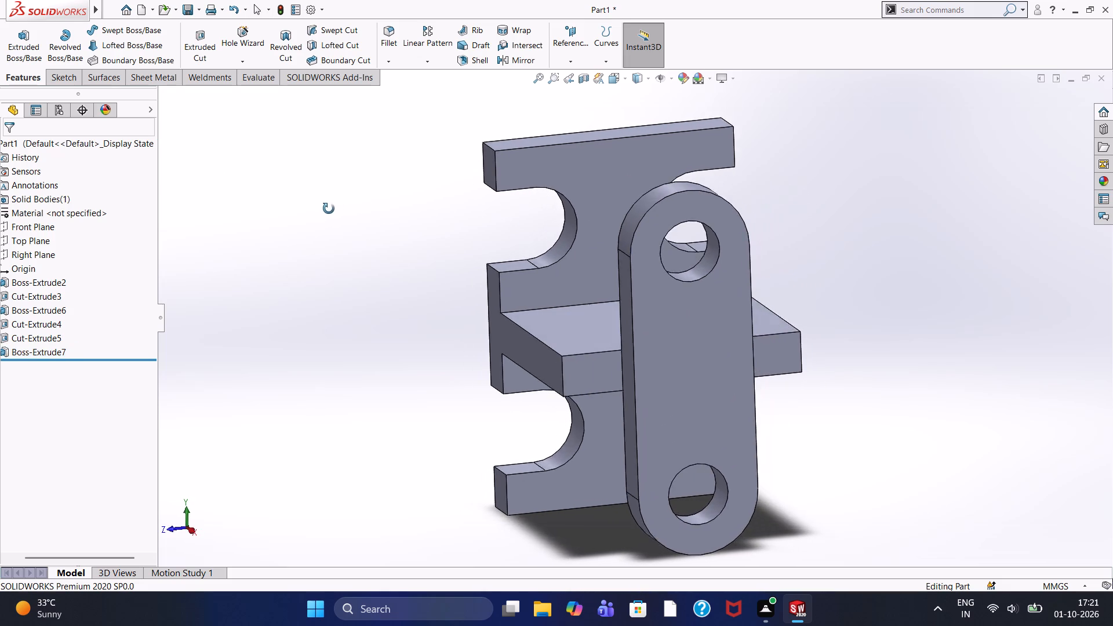
{"action": "middle_click_drag", "start_coordinate": [329, 209], "coordinate": [341, 262]}
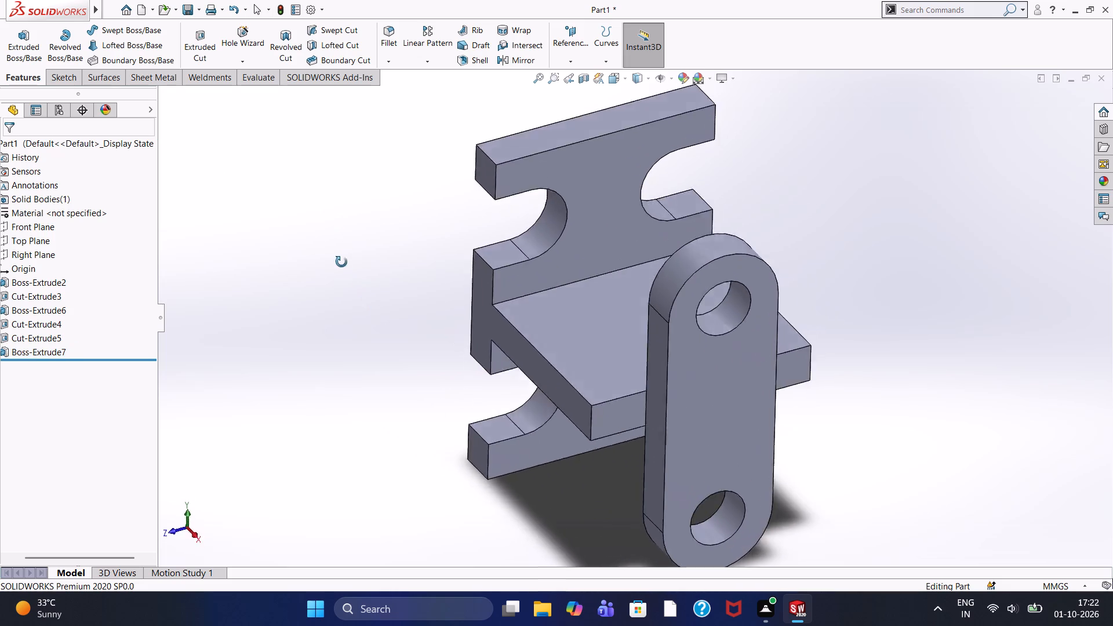
{"action": "middle_click_drag", "start_coordinate": [341, 262], "coordinate": [304, 168]}
{"action": "scroll", "coordinate": [304, 168], "scroll_direction": "up", "scroll_amount": 1}
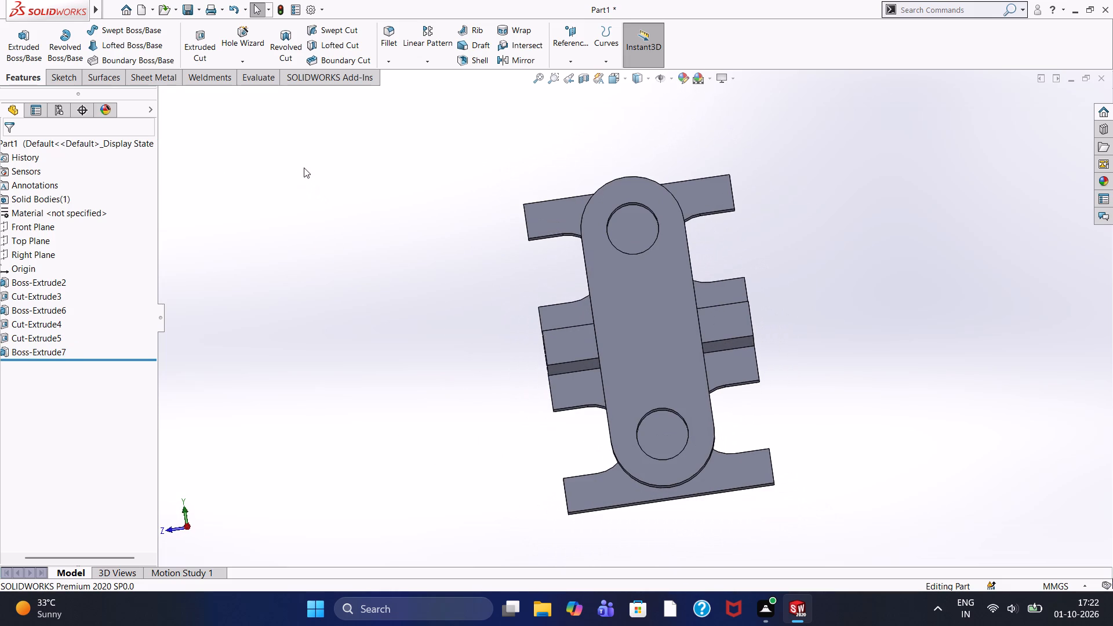
{"action": "middle_click_drag", "start_coordinate": [314, 172], "coordinate": [325, 202]}
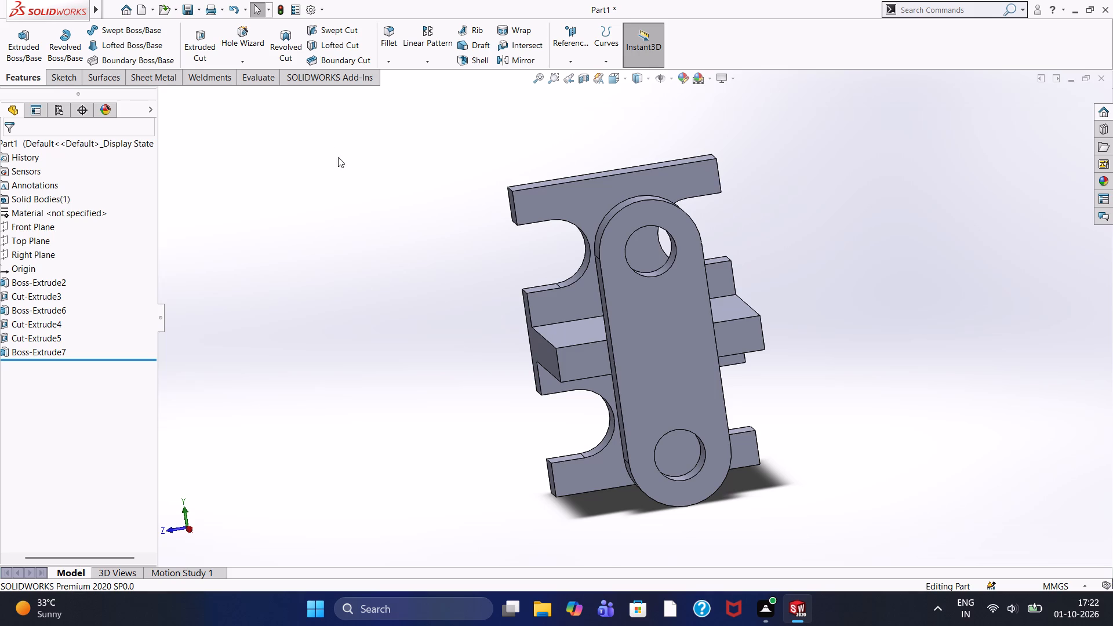
{"action": "middle_click_drag", "start_coordinate": [351, 187], "coordinate": [408, 307]}
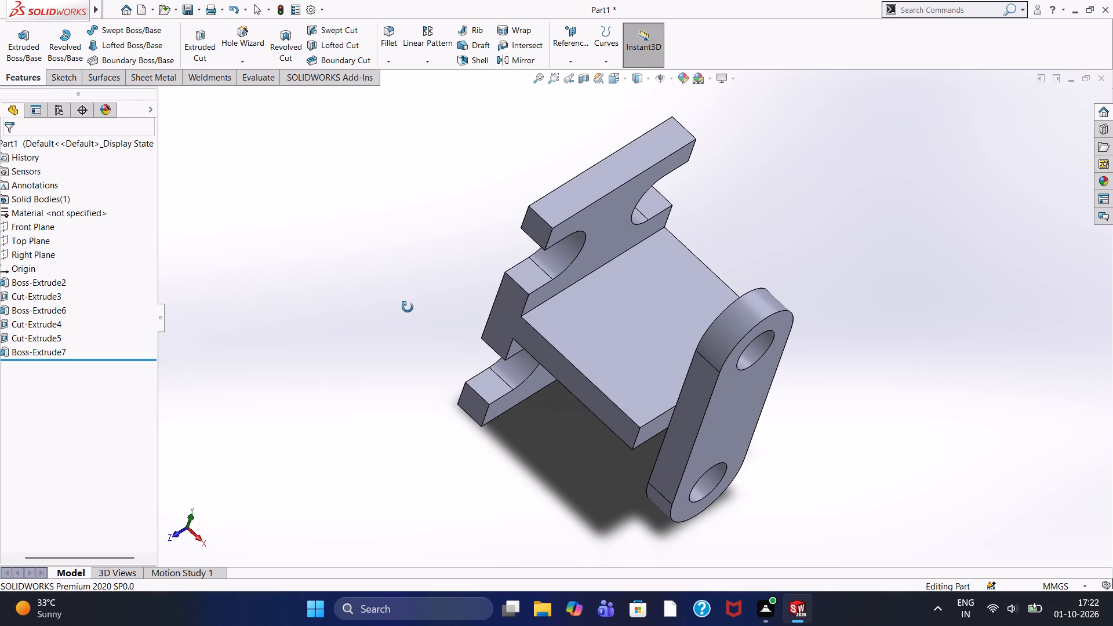
{"action": "middle_click_drag", "start_coordinate": [408, 307], "coordinate": [374, 285]}
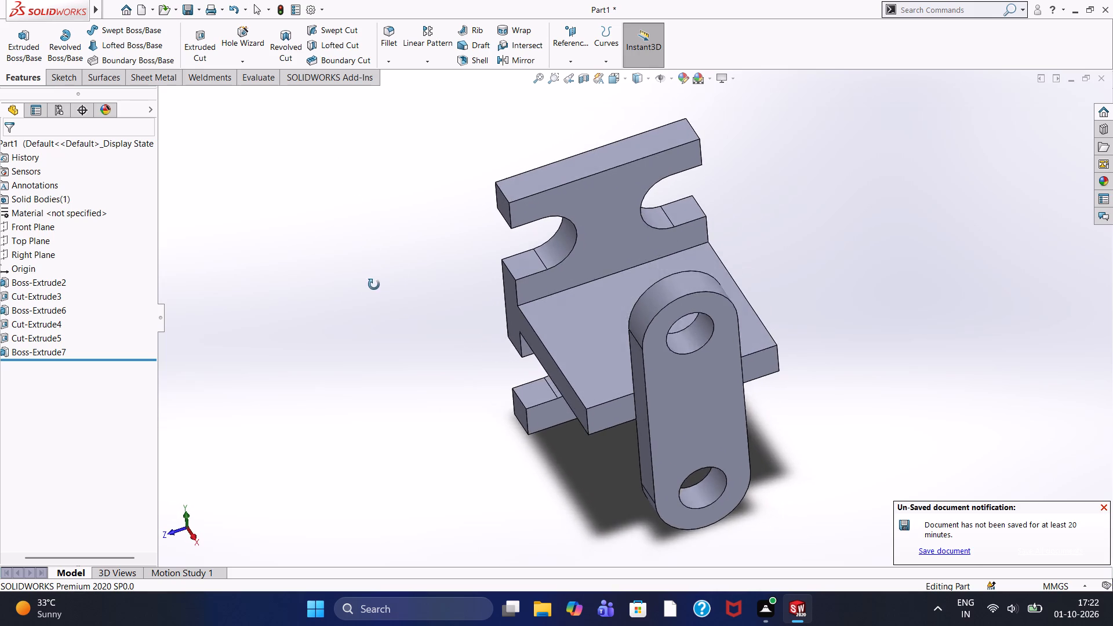
{"action": "middle_click_drag", "start_coordinate": [374, 285], "coordinate": [384, 303]}
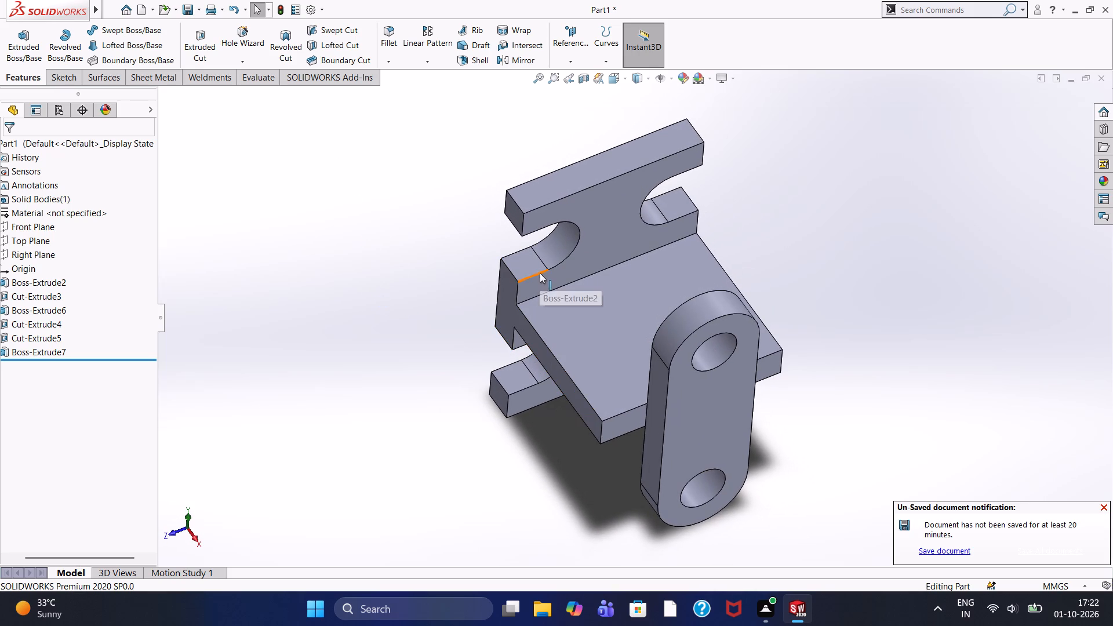
Open a new sketch on the crossbar's top face, viewed normal to the face.
{"action": "left_click", "coordinate": [598, 341]}
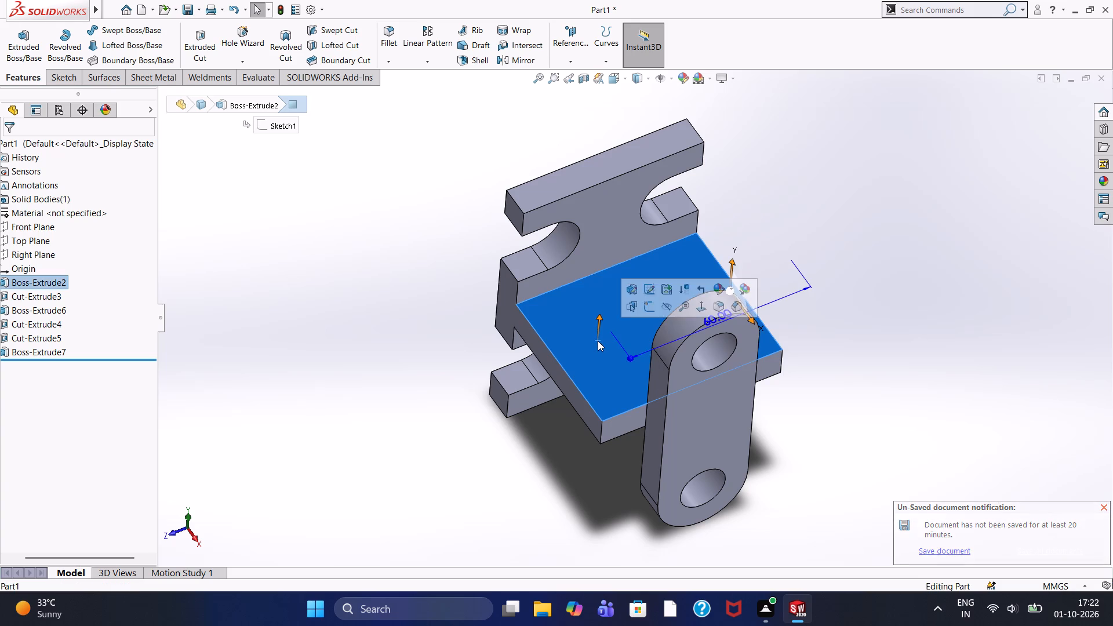
{"action": "key", "text": "ctrl+8"}
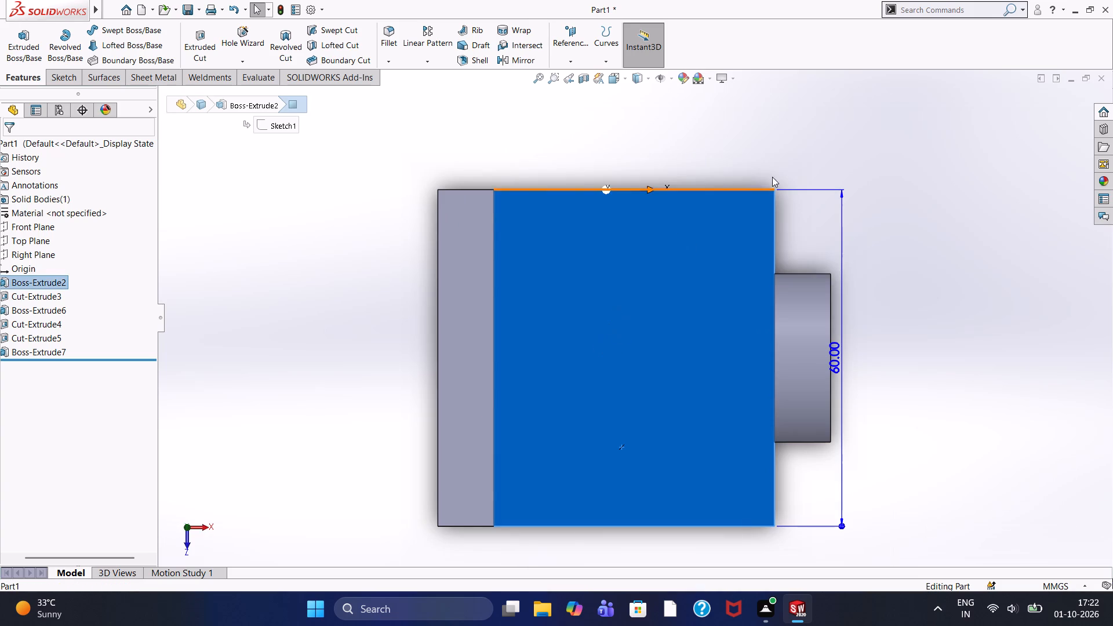
{"action": "scroll", "coordinate": [821, 128], "scroll_direction": "up", "scroll_amount": 2}
{"action": "scroll", "coordinate": [821, 128], "scroll_direction": "down", "scroll_amount": 5}
{"action": "scroll", "coordinate": [821, 128], "scroll_direction": "up", "scroll_amount": 20}
{"action": "scroll", "coordinate": [821, 128], "scroll_direction": "up", "scroll_amount": 5}
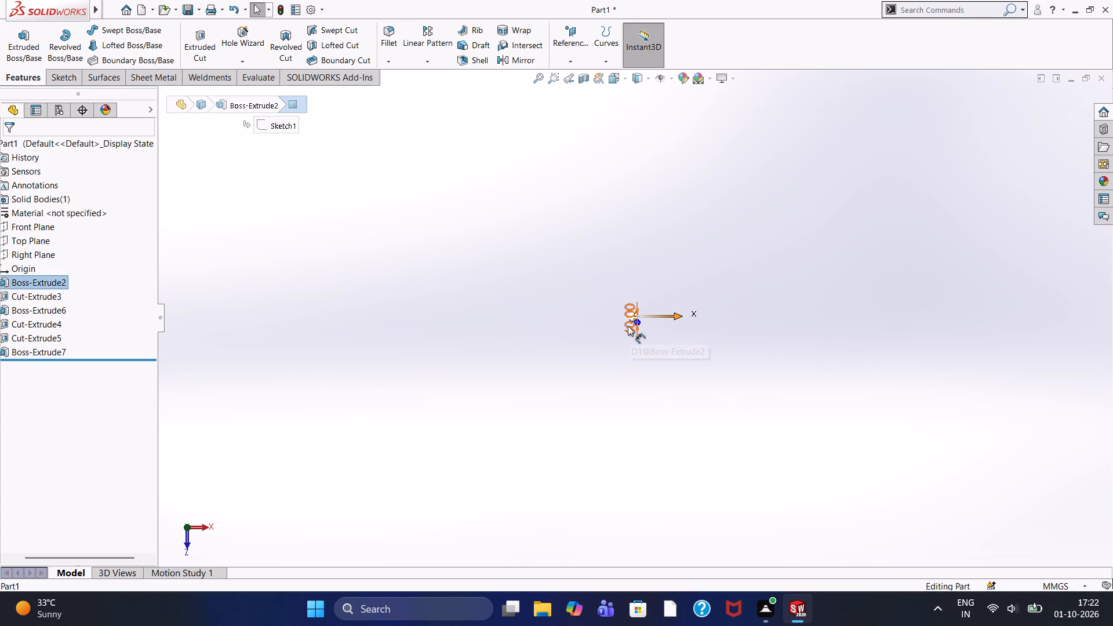
{"action": "key", "text": "ctrl+8"}
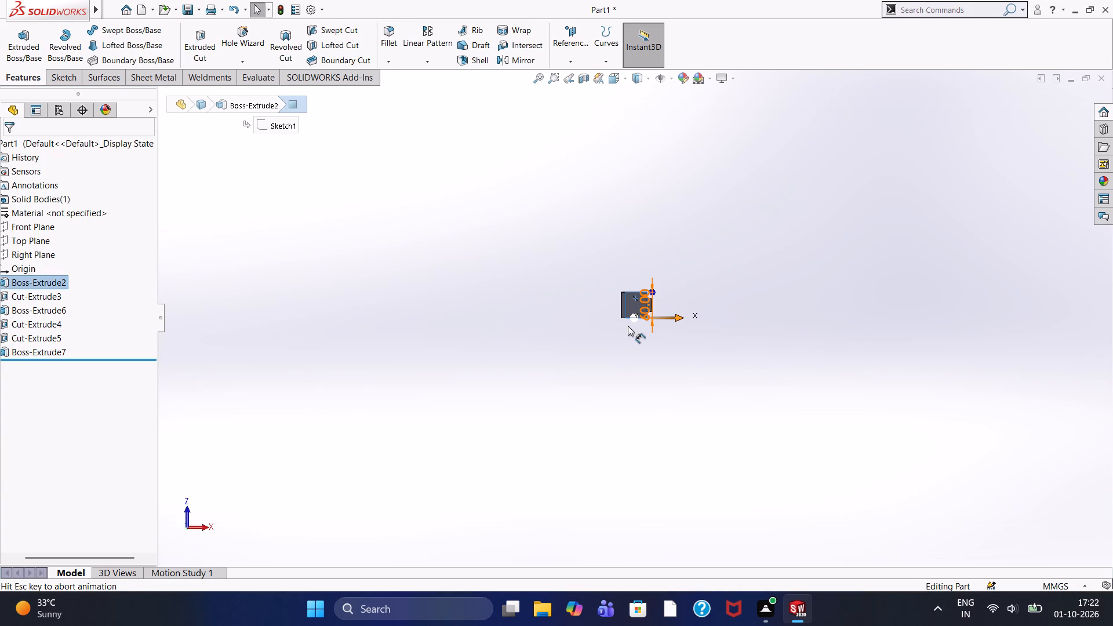
{"action": "key", "text": "ctrl+8"}
{"action": "key", "text": "ctrl+8"}
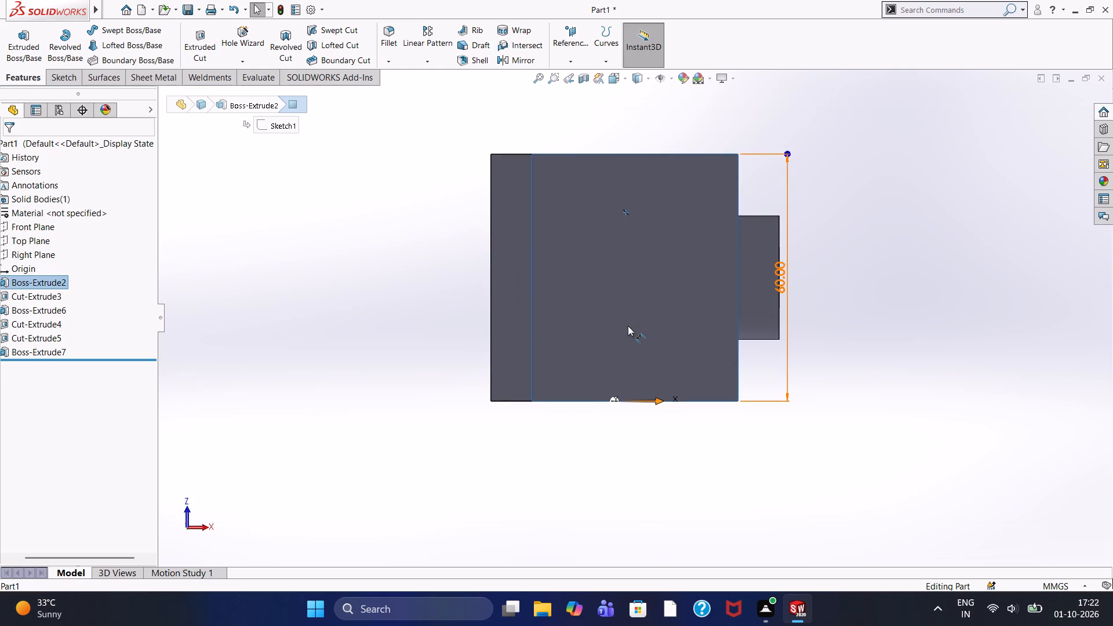
{"action": "key", "text": "ctrl+8"}
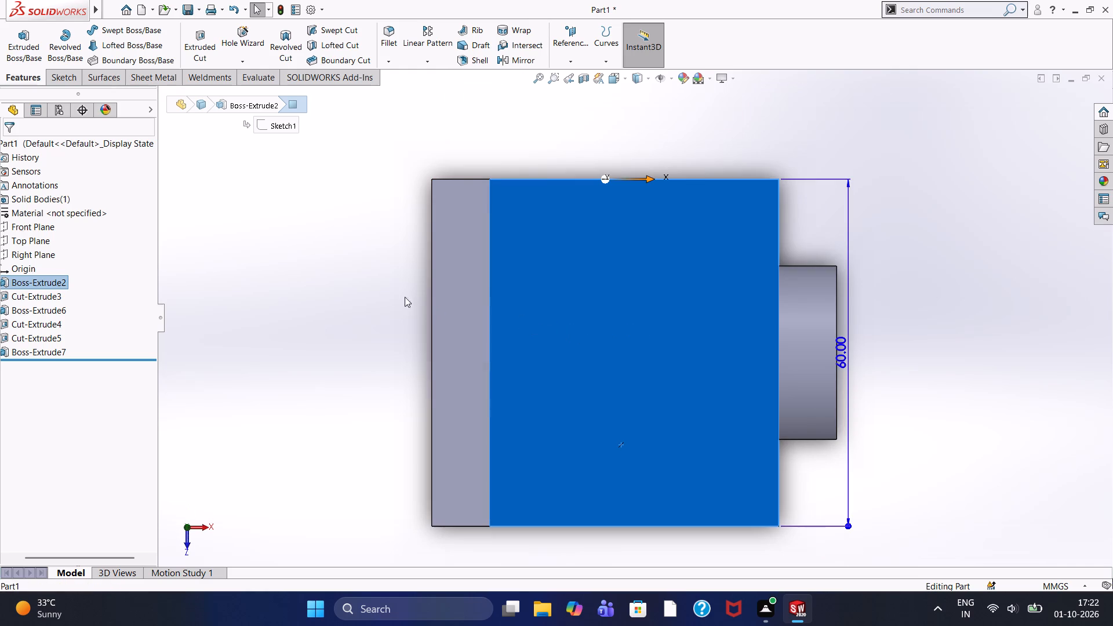
{"action": "left_click", "coordinate": [368, 294]}
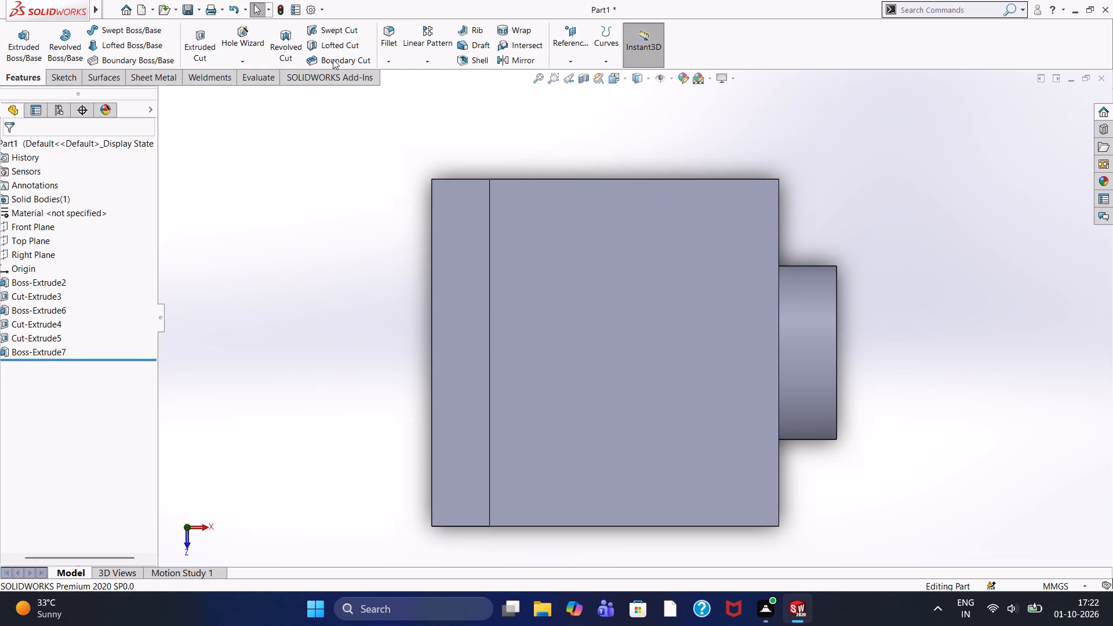
{"action": "left_click", "coordinate": [70, 77]}
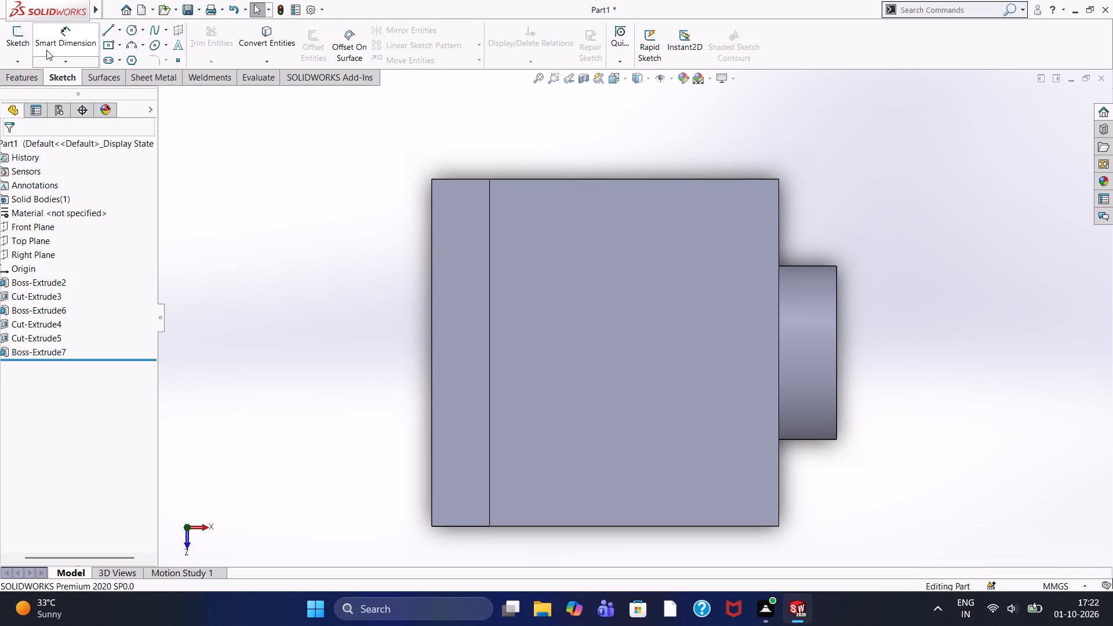
{"action": "left_click", "coordinate": [643, 300]}
{"action": "left_click", "coordinate": [690, 263]}
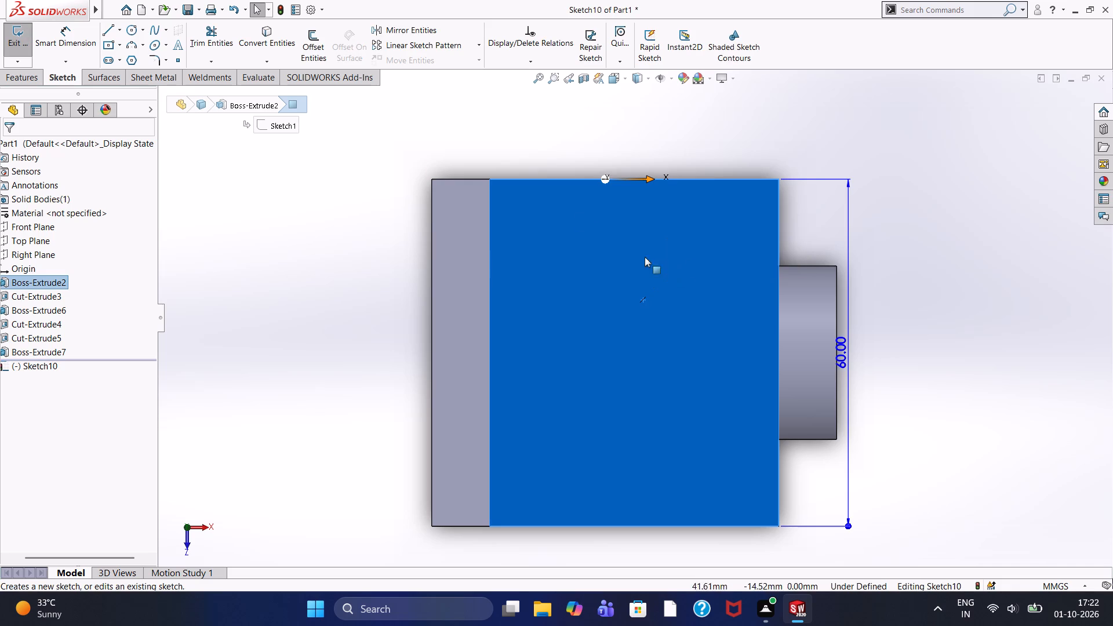
{"action": "left_click", "coordinate": [430, 126]}
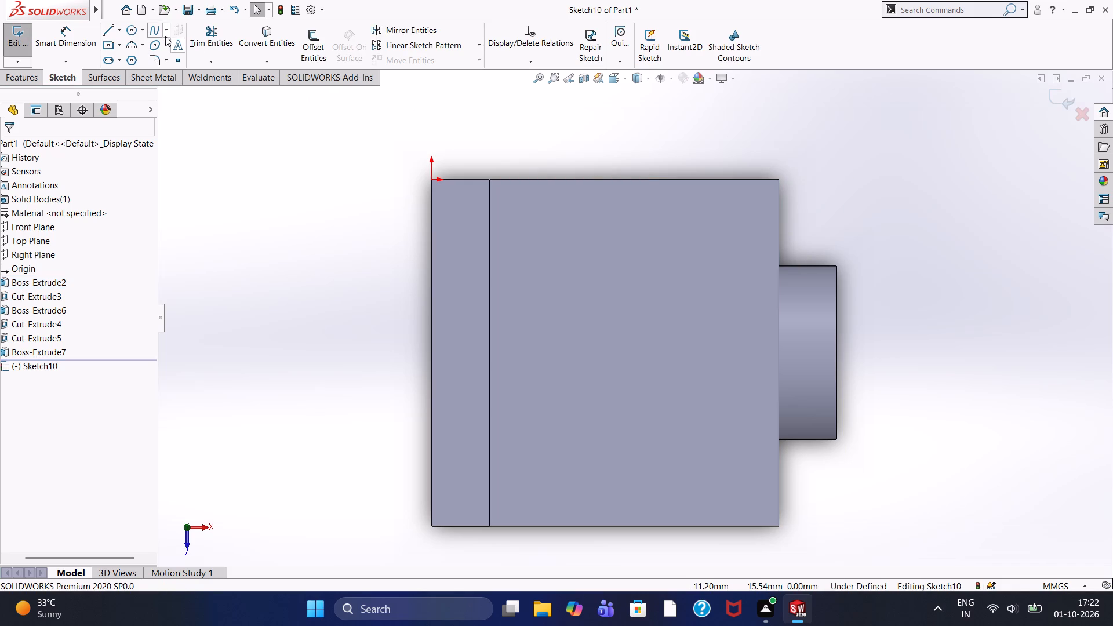
Draw a 50 mm horizontal line from the end plate's origin-side corner across the crossbar to the upright's edge.
{"action": "left_click", "coordinate": [108, 27]}
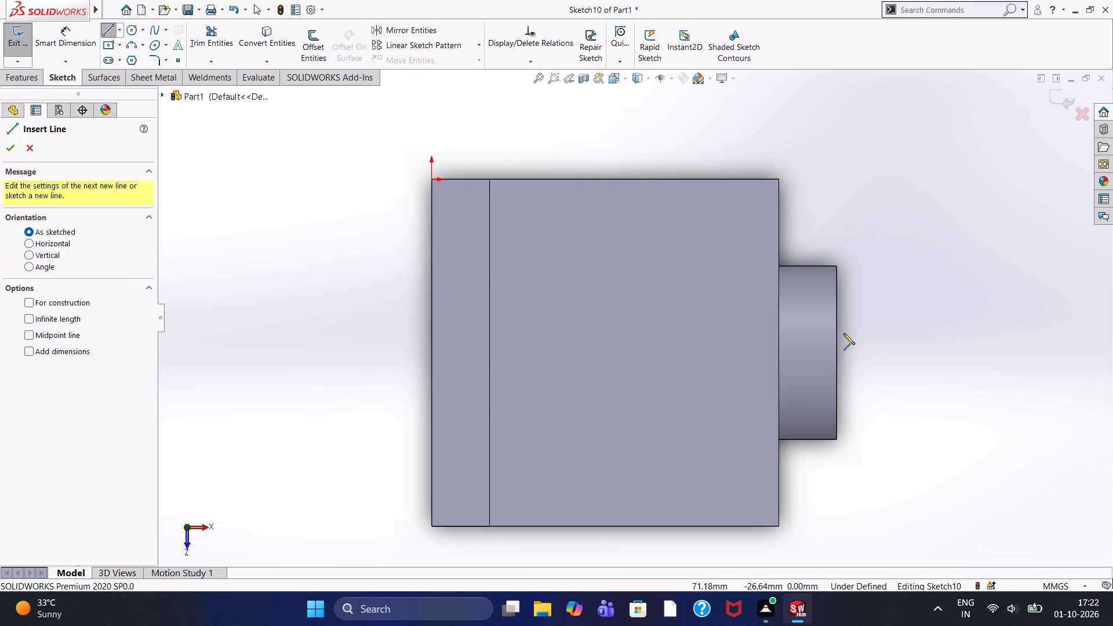
{"action": "left_click", "coordinate": [778, 267]}
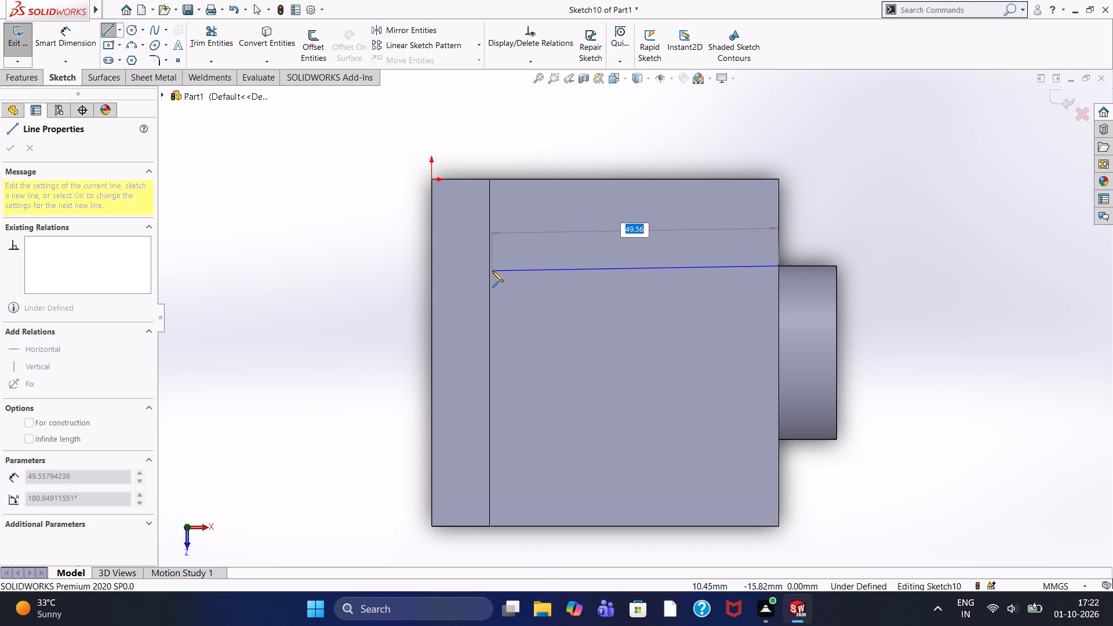
{"action": "left_click", "coordinate": [489, 268]}
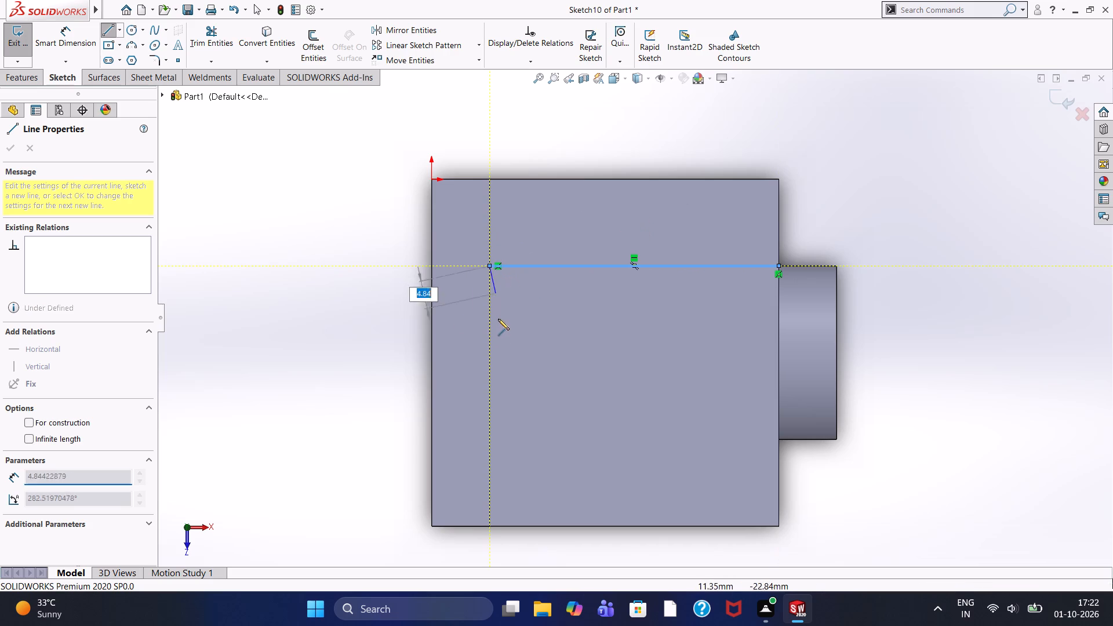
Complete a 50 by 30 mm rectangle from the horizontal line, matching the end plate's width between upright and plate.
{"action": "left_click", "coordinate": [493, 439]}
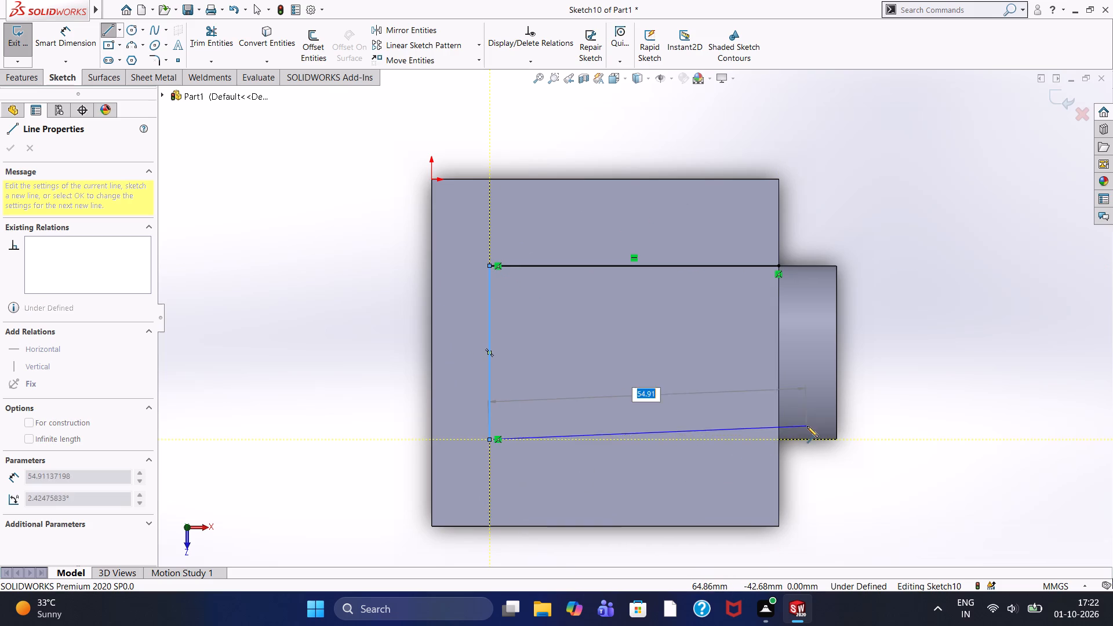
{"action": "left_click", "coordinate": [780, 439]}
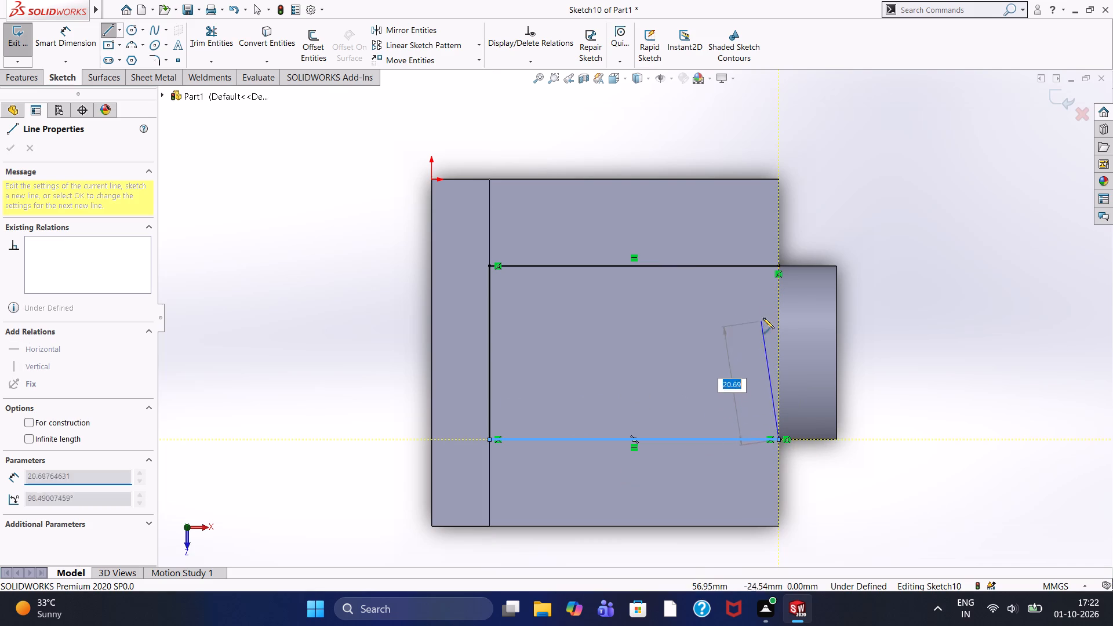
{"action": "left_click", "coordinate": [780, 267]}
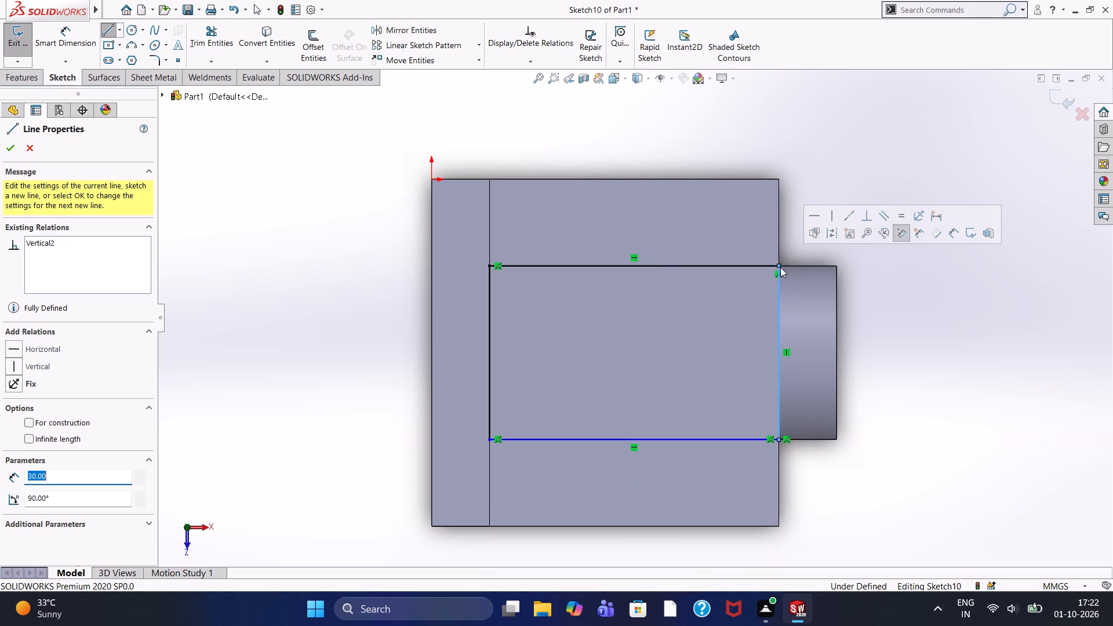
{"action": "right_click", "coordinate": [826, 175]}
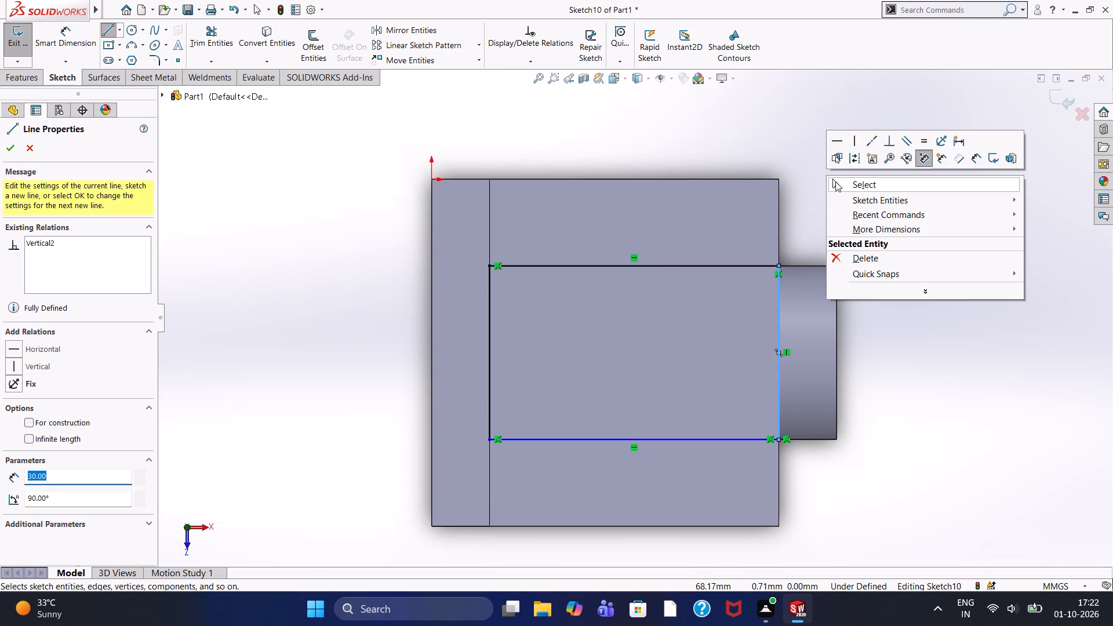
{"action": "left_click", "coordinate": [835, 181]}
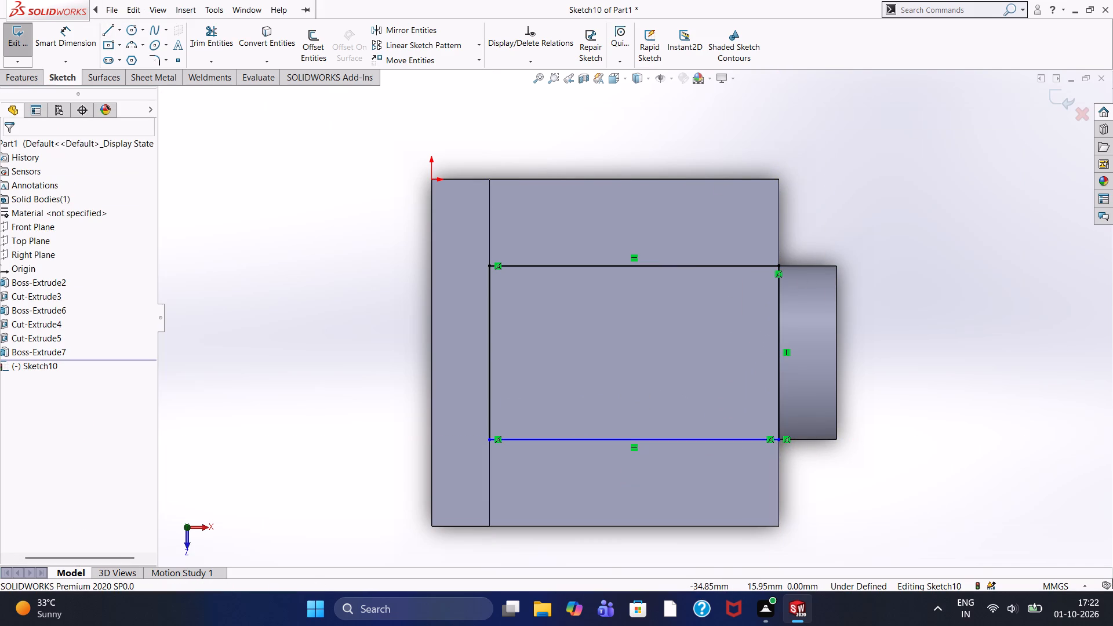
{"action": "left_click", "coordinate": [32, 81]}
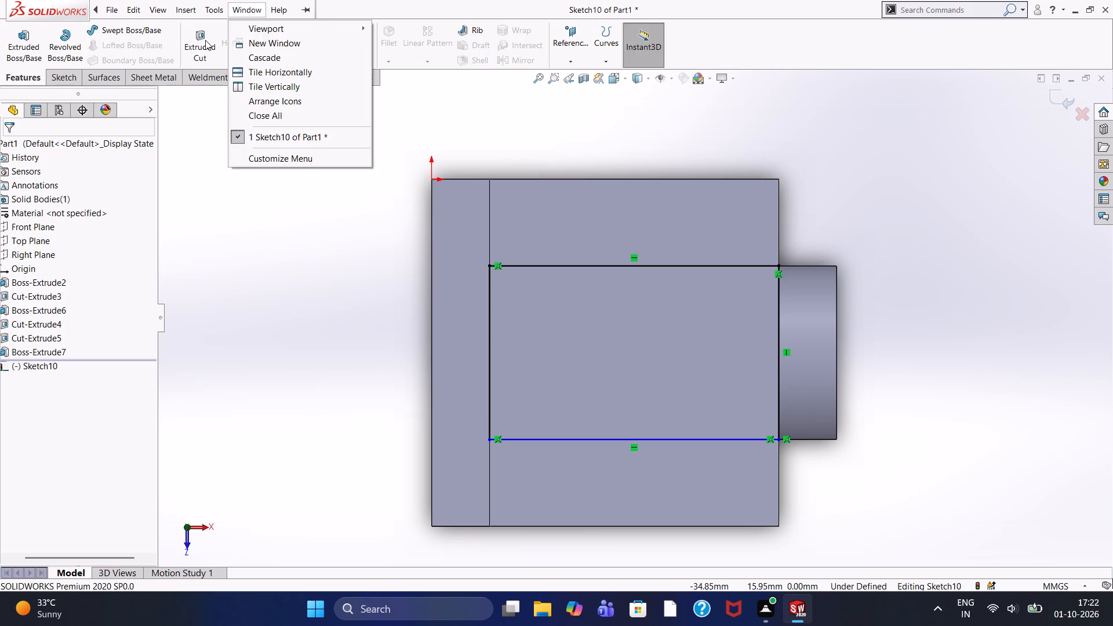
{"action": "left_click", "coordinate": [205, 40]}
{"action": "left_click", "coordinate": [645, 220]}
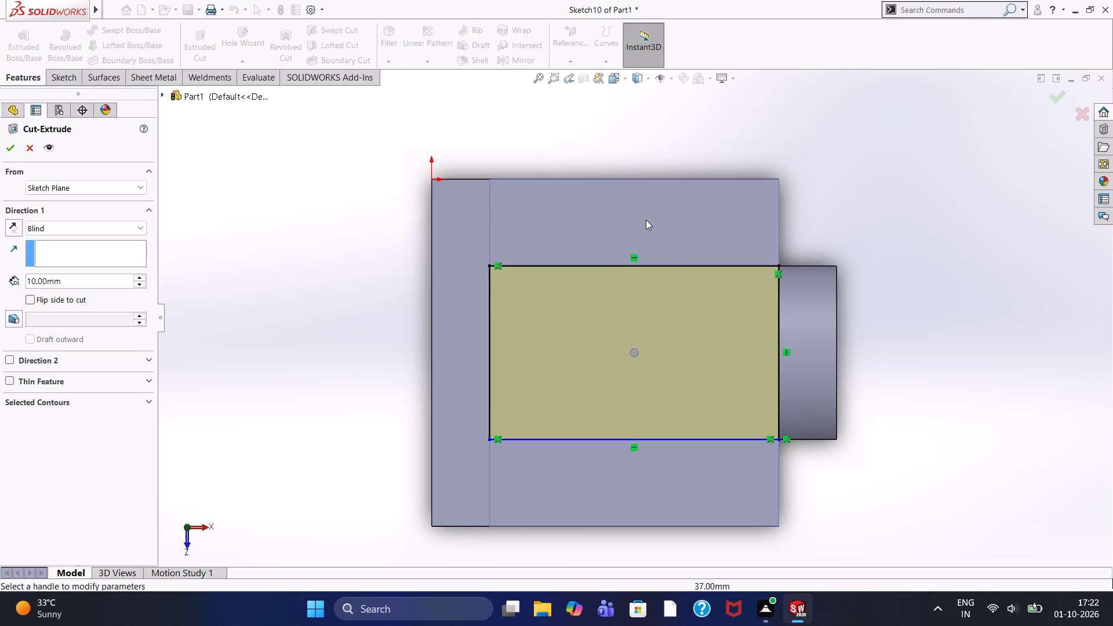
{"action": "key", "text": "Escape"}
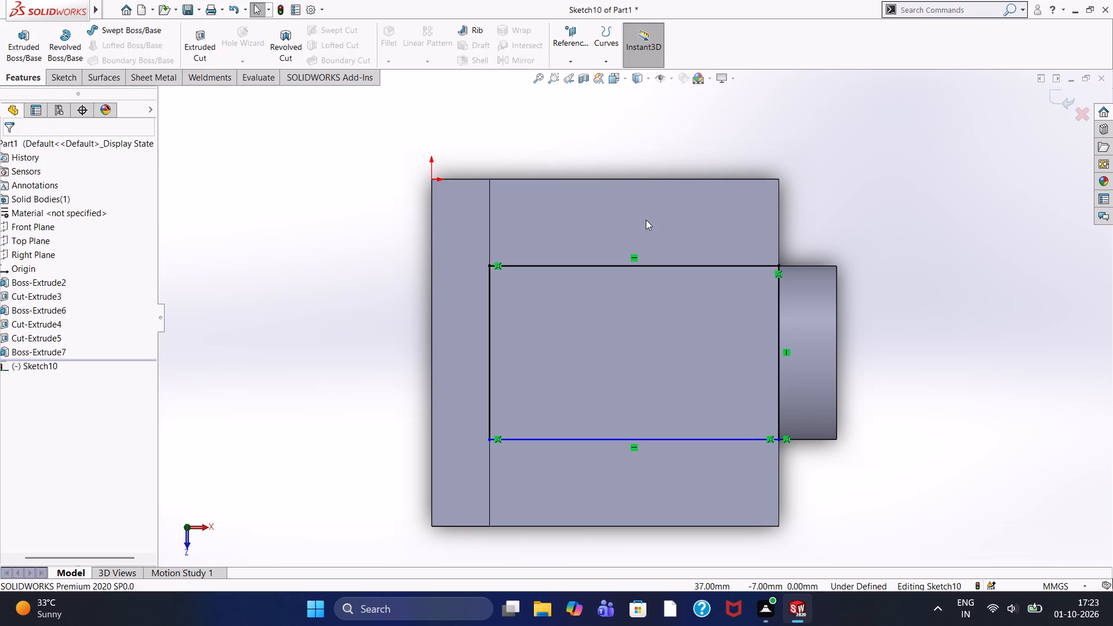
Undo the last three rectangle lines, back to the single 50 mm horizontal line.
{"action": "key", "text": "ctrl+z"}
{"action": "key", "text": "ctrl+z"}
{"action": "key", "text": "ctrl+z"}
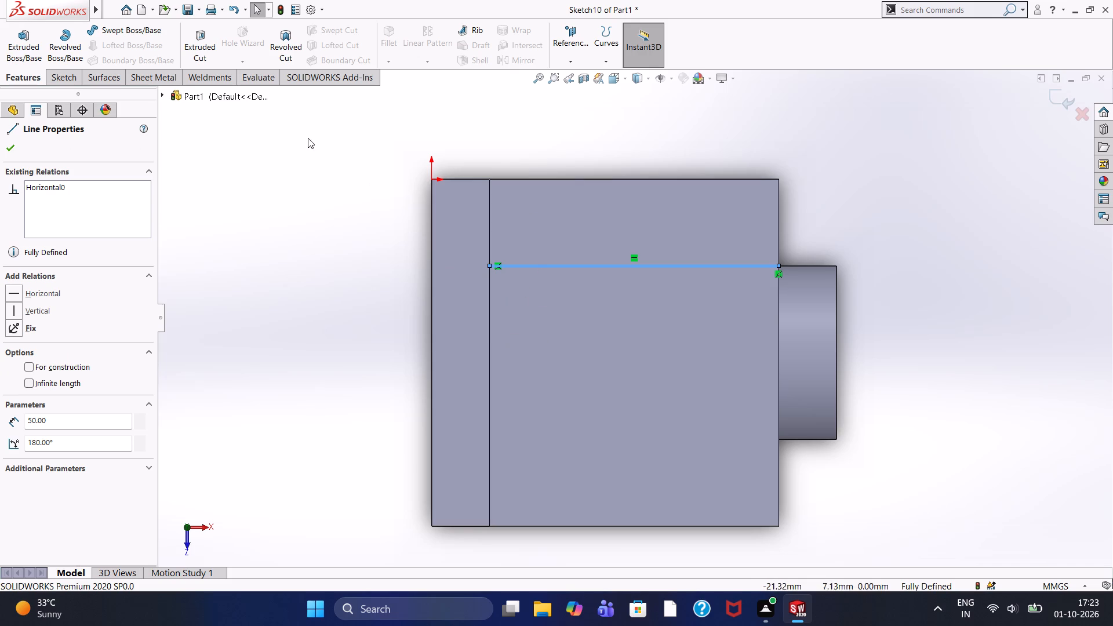
Draw three lines closing a 50 by 15 mm rectangle between the horizontal line and the crossbar's origin-side edge.
{"action": "left_click", "coordinate": [57, 81]}
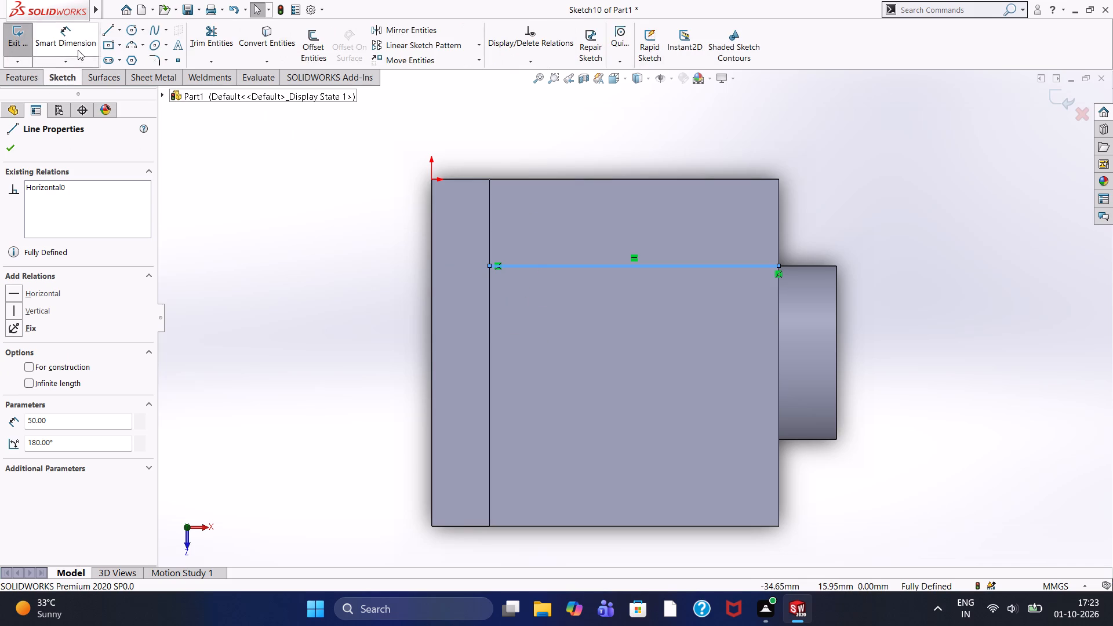
{"action": "left_click", "coordinate": [105, 36]}
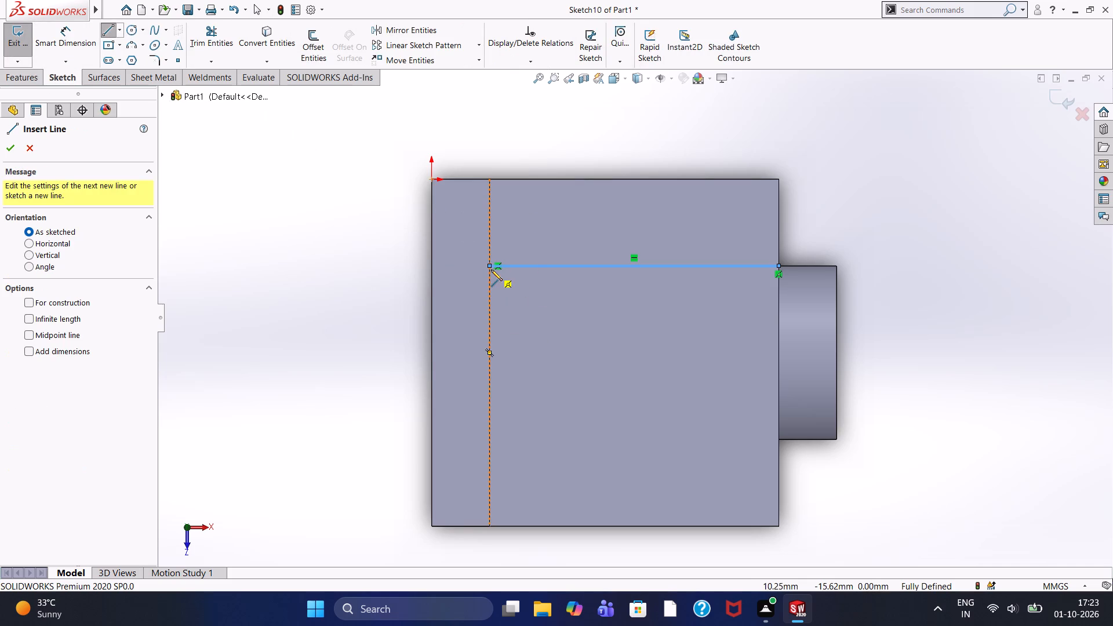
{"action": "left_click", "coordinate": [489, 266]}
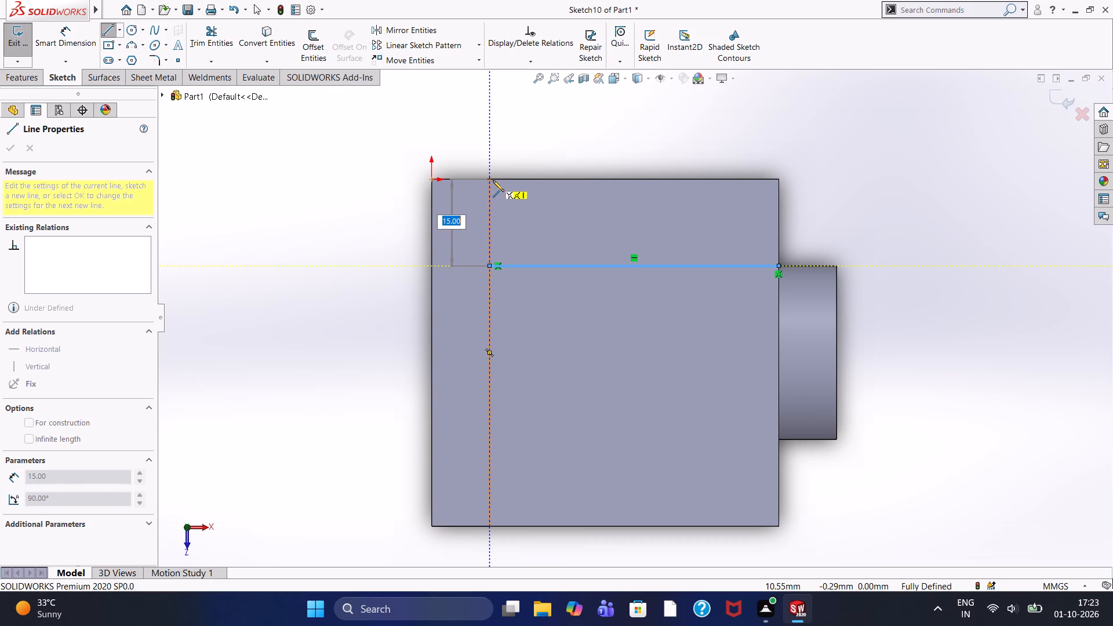
{"action": "left_click", "coordinate": [490, 179]}
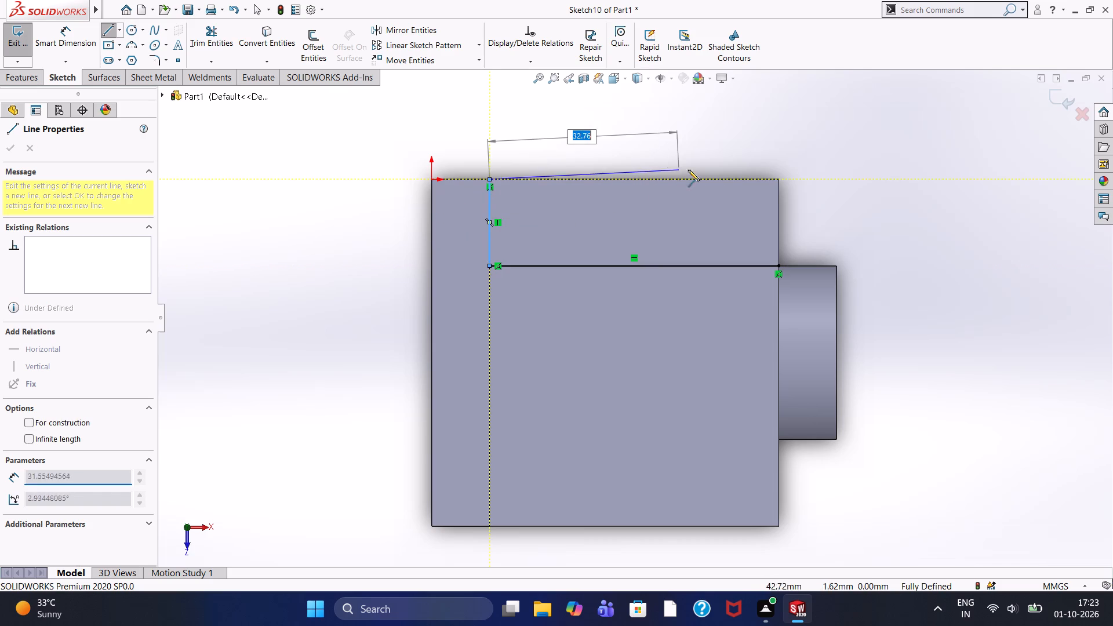
{"action": "left_click", "coordinate": [778, 179]}
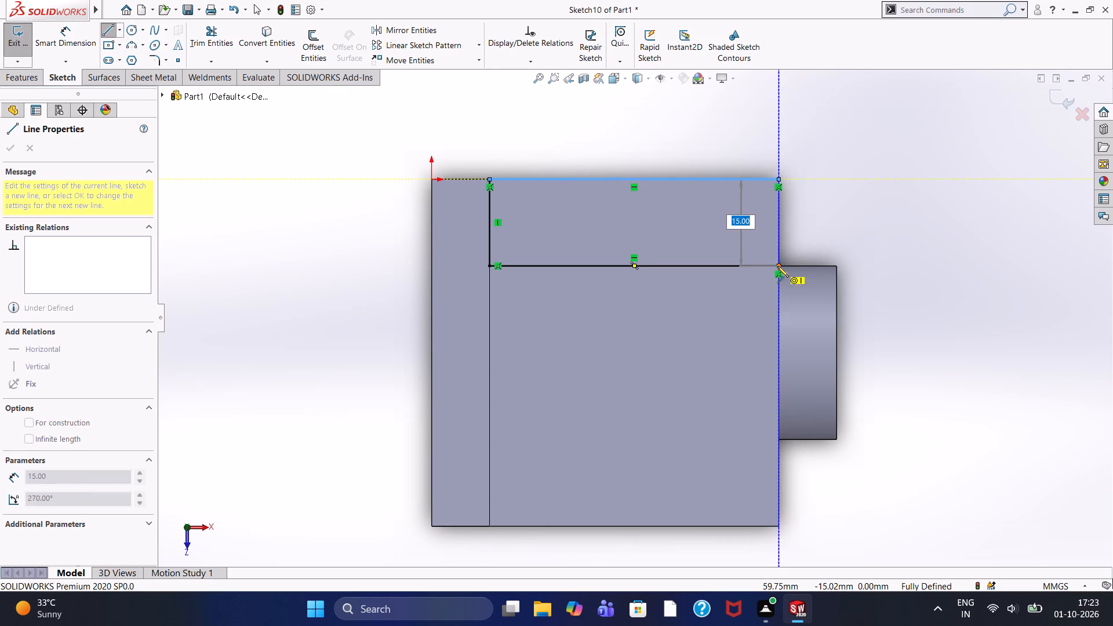
{"action": "left_click", "coordinate": [777, 266]}
{"action": "right_click", "coordinate": [840, 181]}
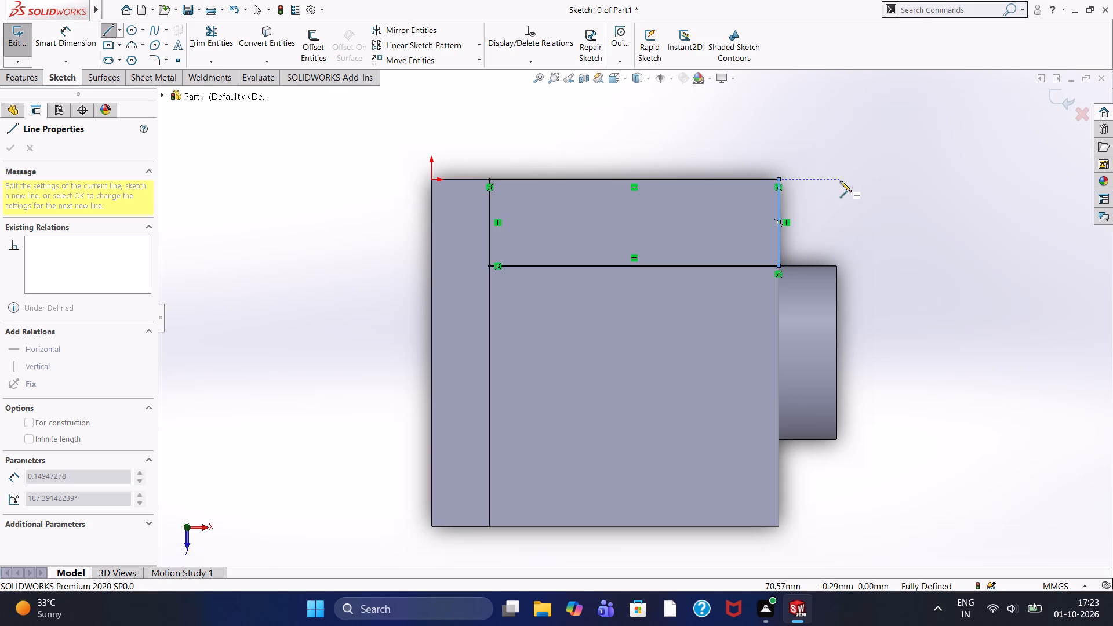
{"action": "left_click", "coordinate": [853, 188]}
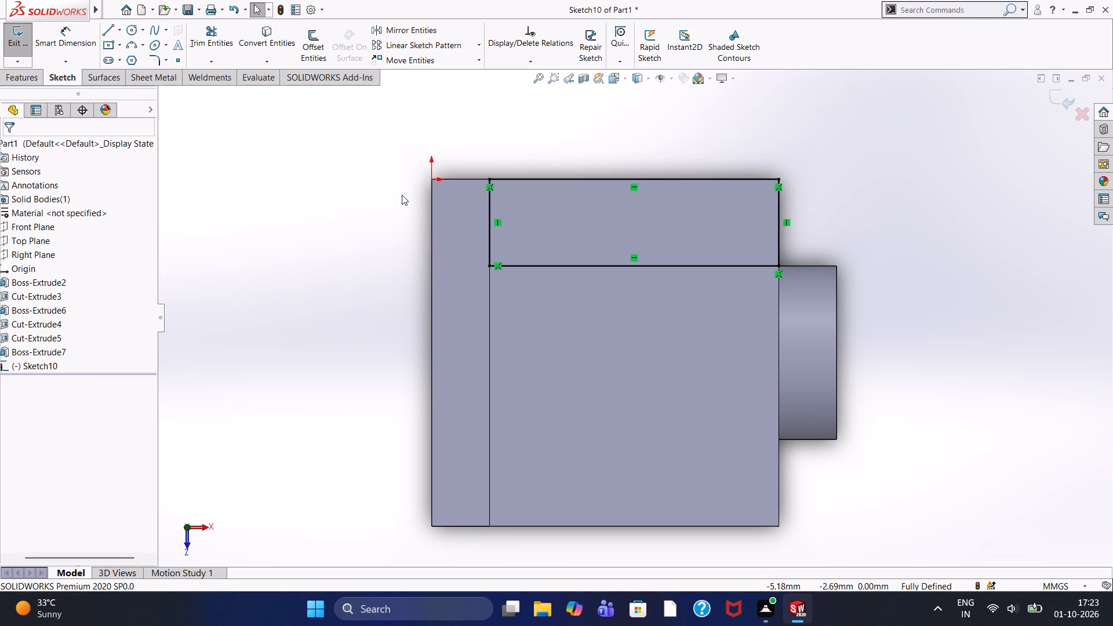
Draw a matching 50 by 15 mm rectangle along the crossbar's opposite edge, starting at the end plate's far corner.
{"action": "left_click", "coordinate": [111, 32]}
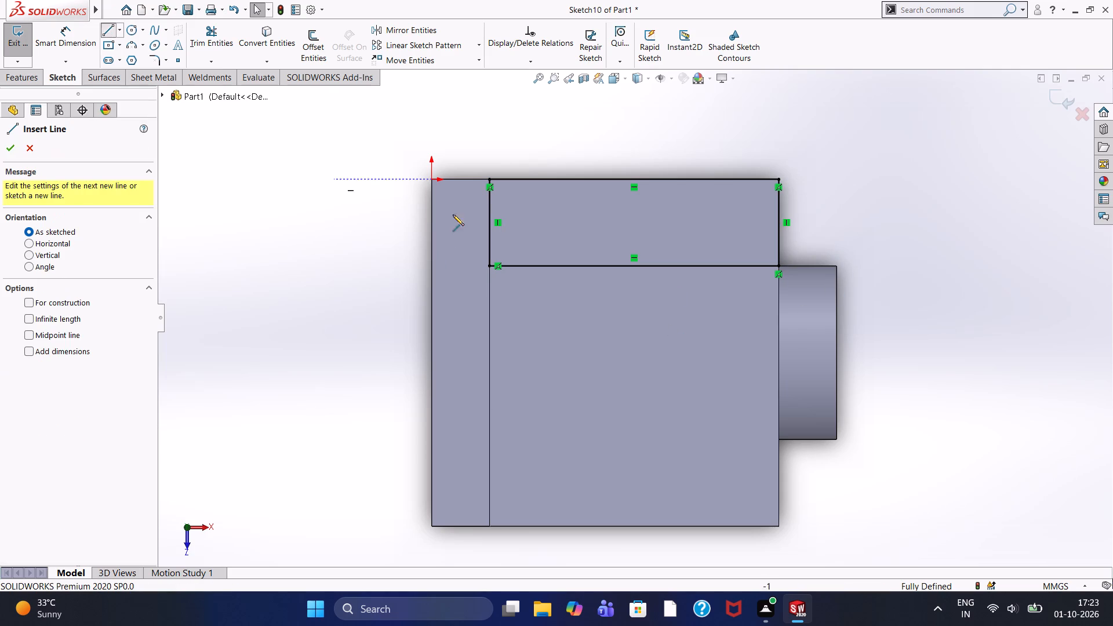
{"action": "left_click", "coordinate": [779, 439]}
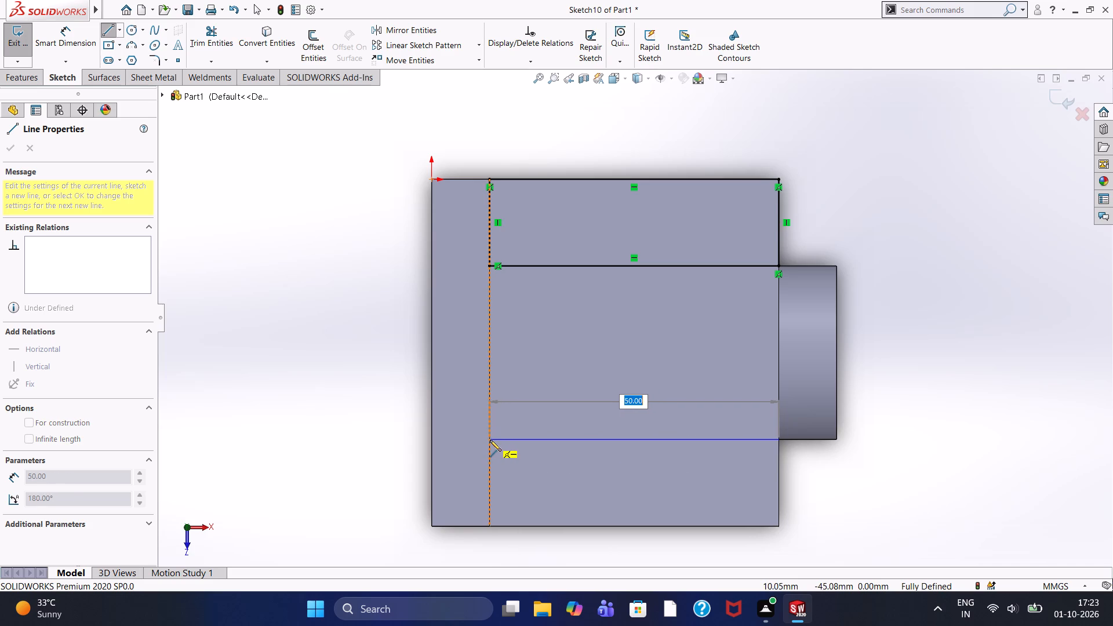
{"action": "left_click", "coordinate": [490, 440]}
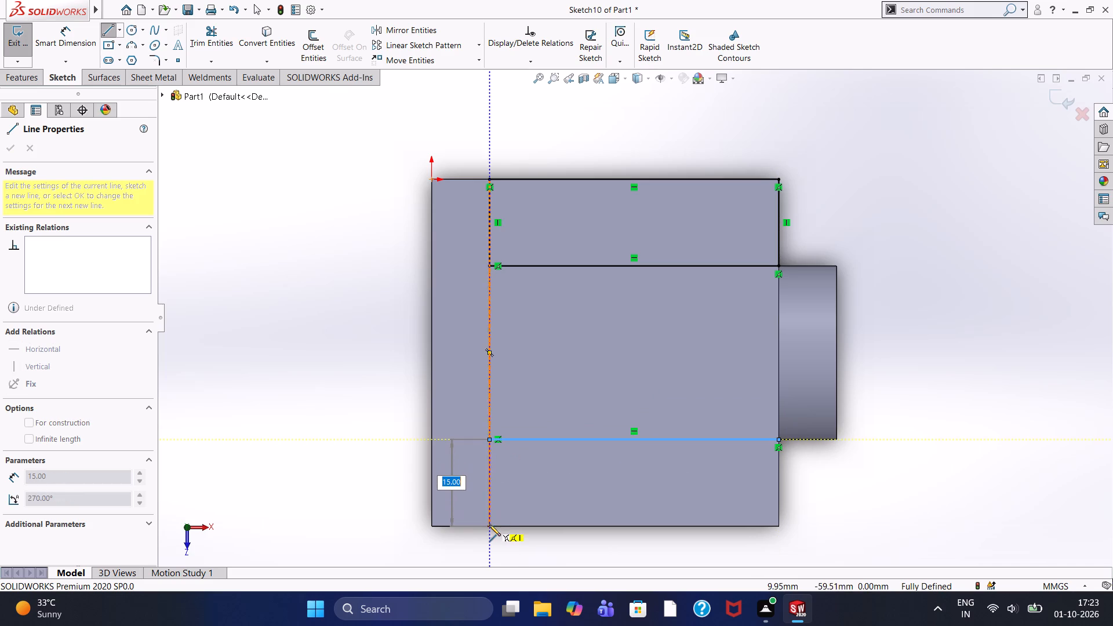
{"action": "left_click", "coordinate": [489, 526]}
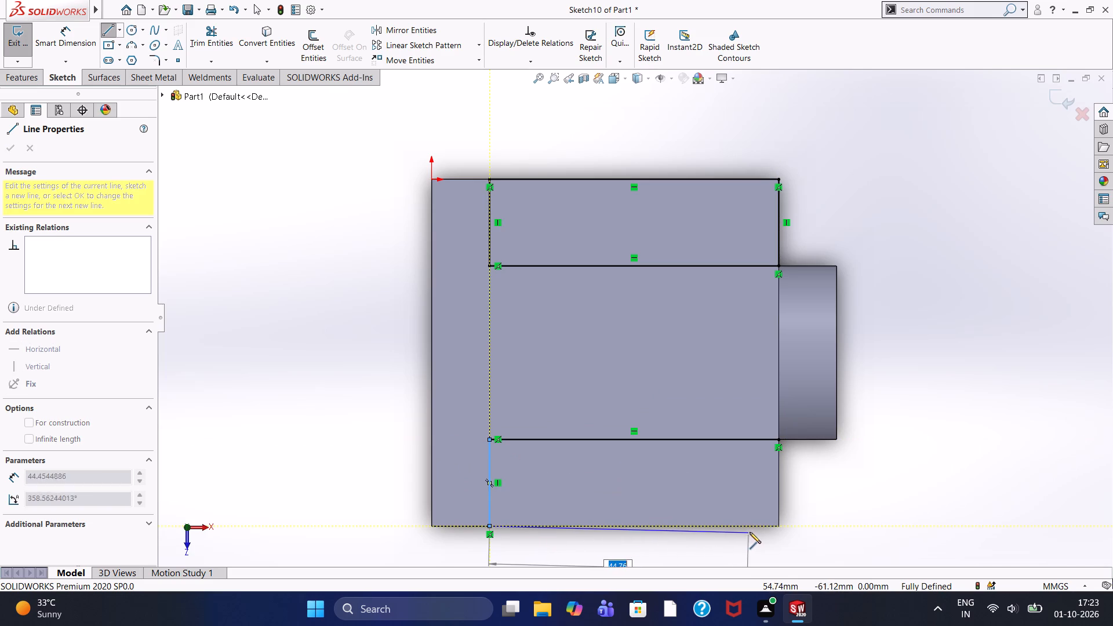
{"action": "left_click", "coordinate": [777, 523]}
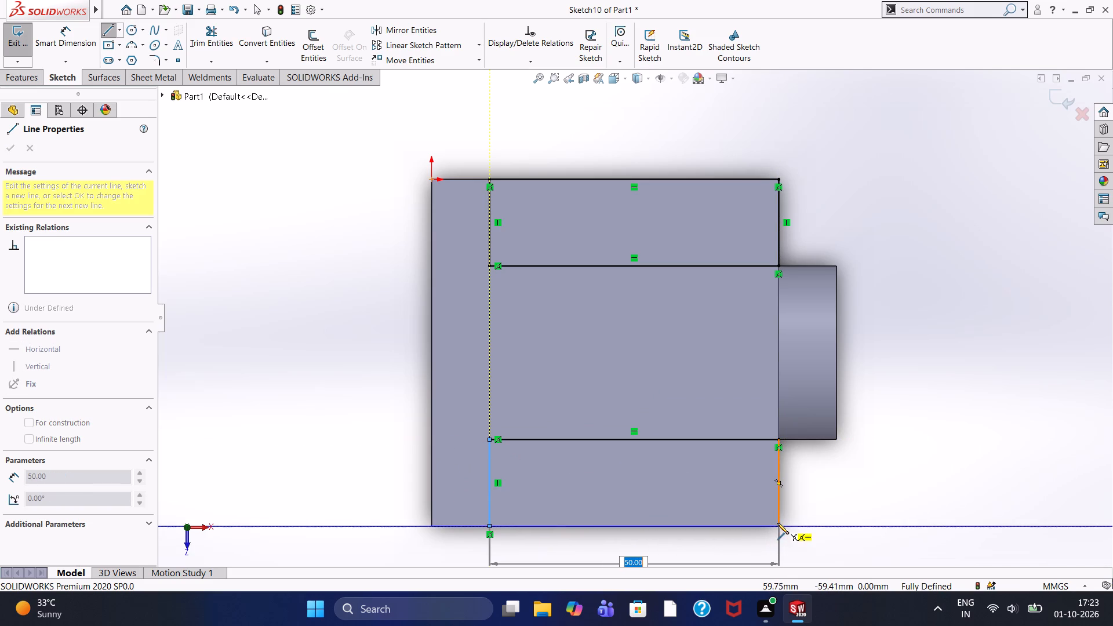
{"action": "left_click", "coordinate": [780, 441]}
{"action": "right_click", "coordinate": [899, 174]}
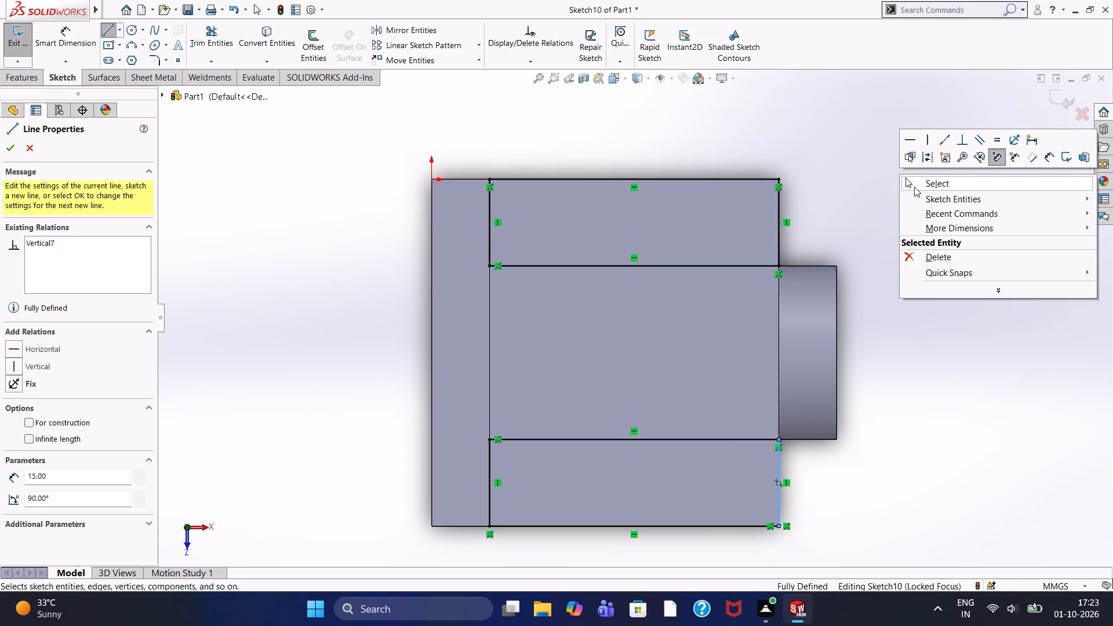
{"action": "left_click", "coordinate": [914, 187]}
Cut-extrude both side rectangles Through All, narrowing the crossbar to the end plate's width.
{"action": "left_click", "coordinate": [31, 78]}
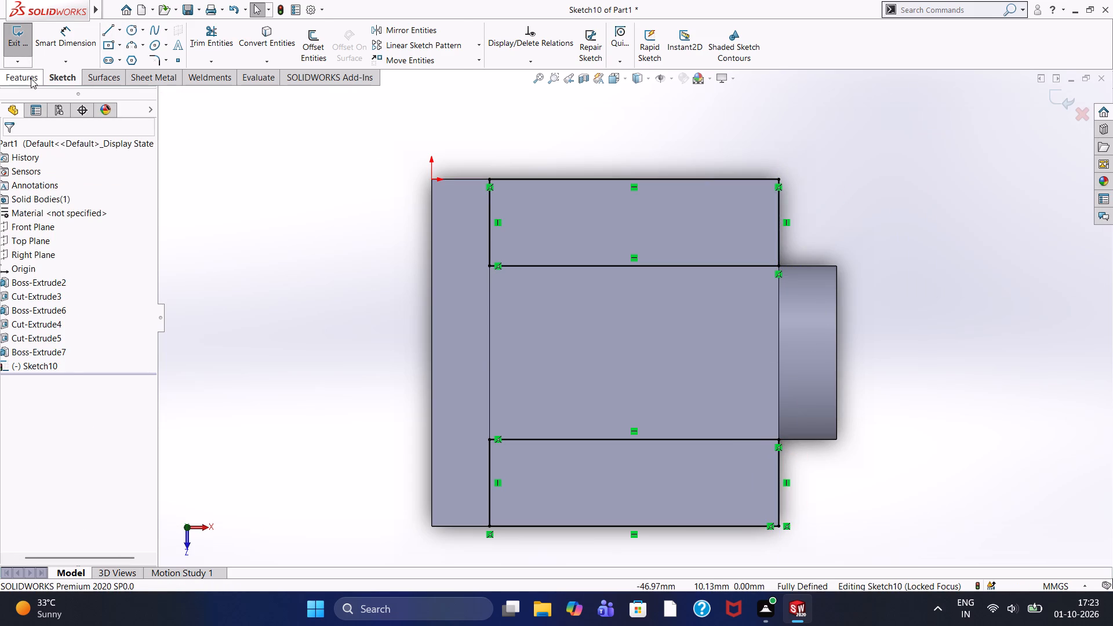
{"action": "left_click", "coordinate": [201, 49]}
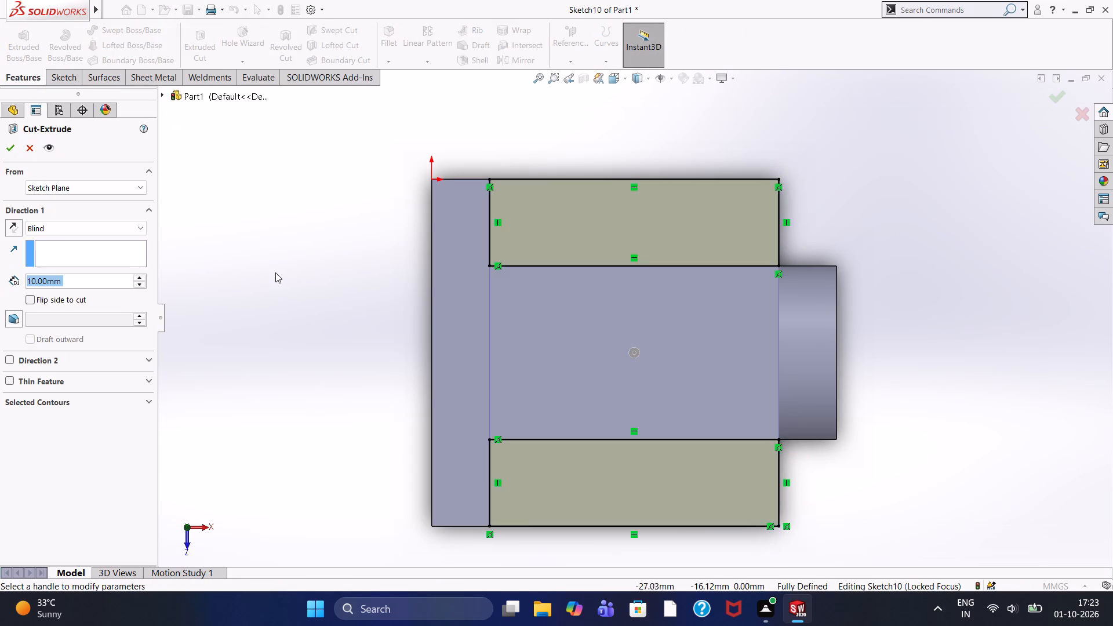
{"action": "middle_click_drag", "start_coordinate": [278, 272], "coordinate": [262, 155]}
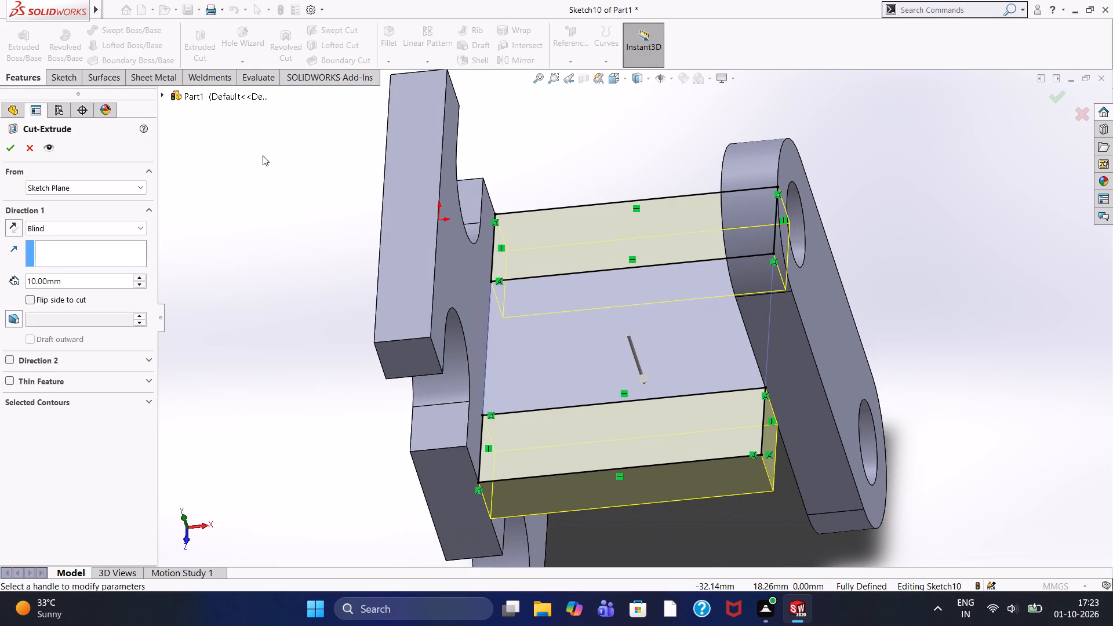
{"action": "left_click", "coordinate": [49, 228]}
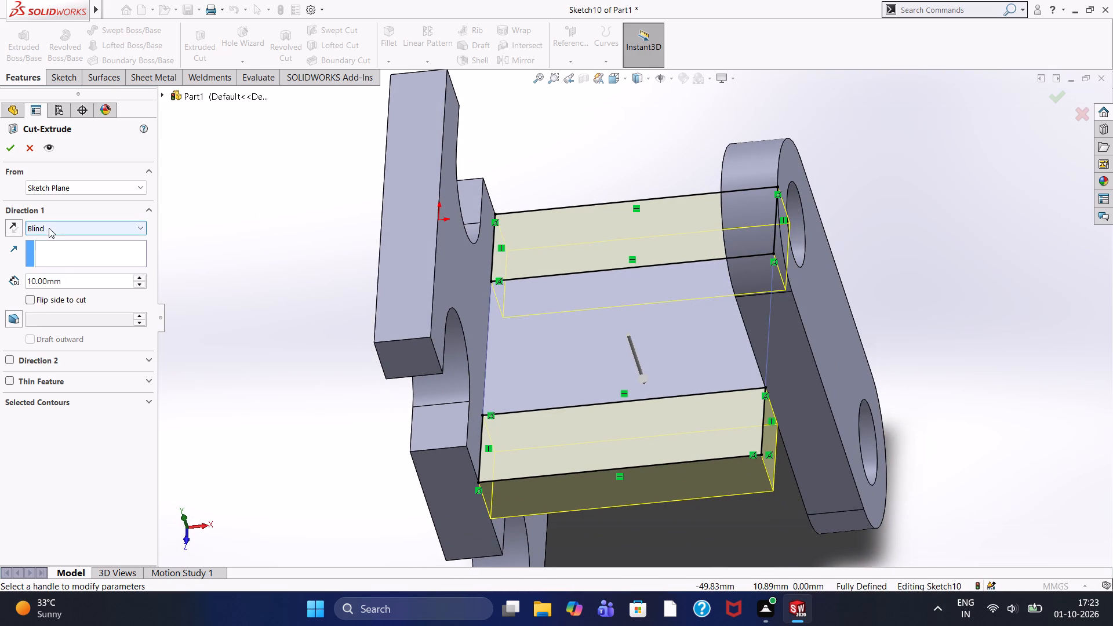
{"action": "left_click", "coordinate": [59, 249]}
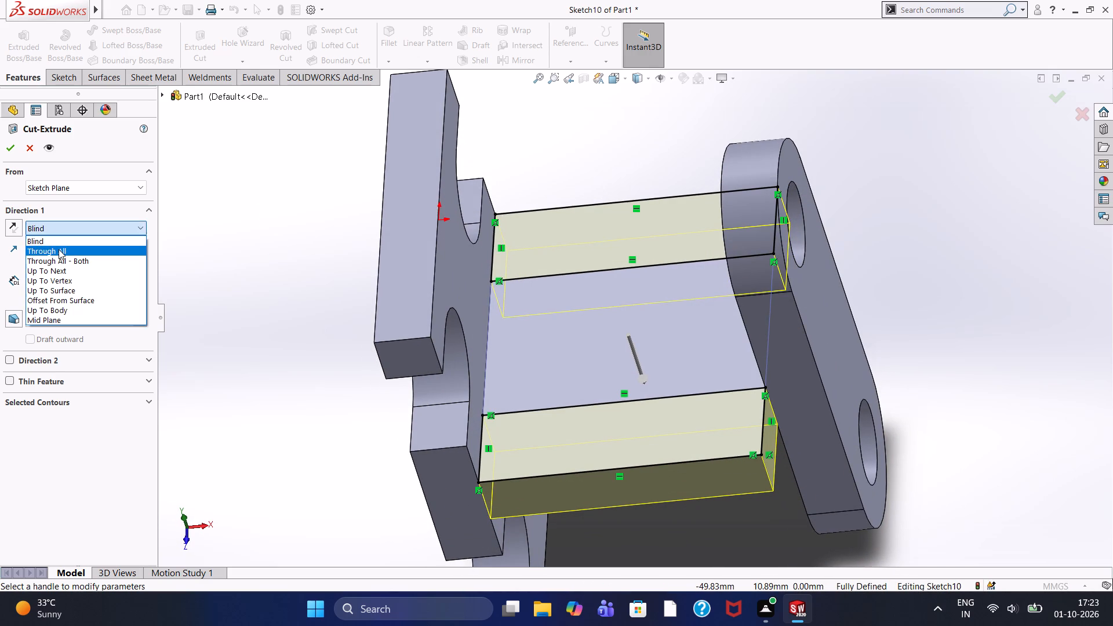
{"action": "left_click", "coordinate": [12, 151]}
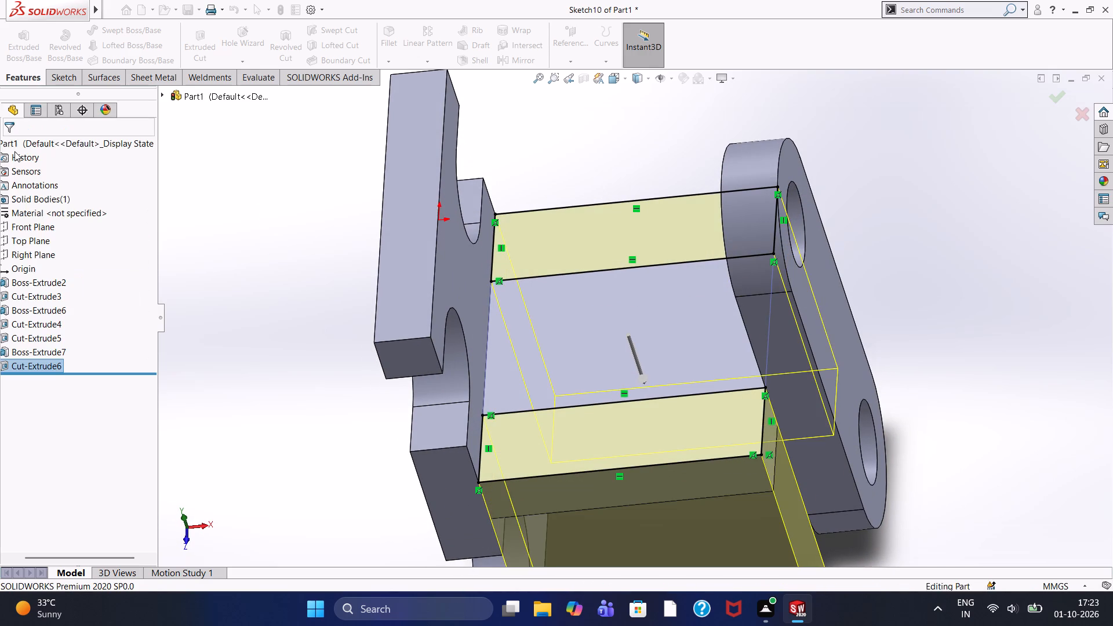
{"action": "left_click", "coordinate": [277, 329]}
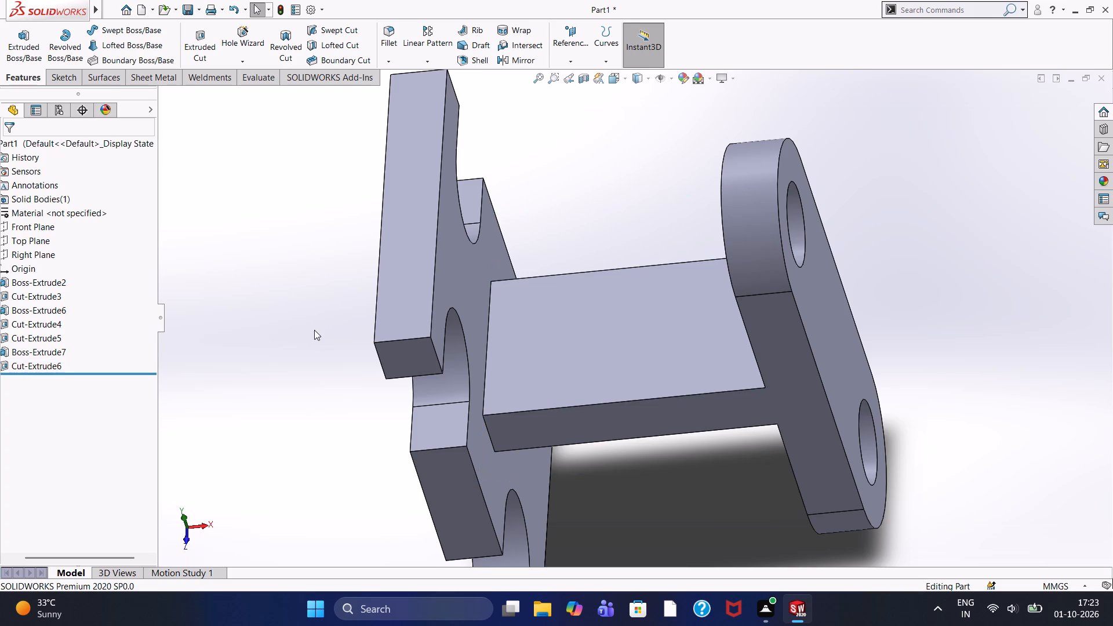
Examine the narrowed crossbar from several angles and check the H-Link Connector brief for the remaining features.
{"action": "middle_click_drag", "start_coordinate": [314, 330], "coordinate": [272, 280]}
{"action": "scroll", "coordinate": [614, 380], "scroll_direction": "up", "scroll_amount": 4}
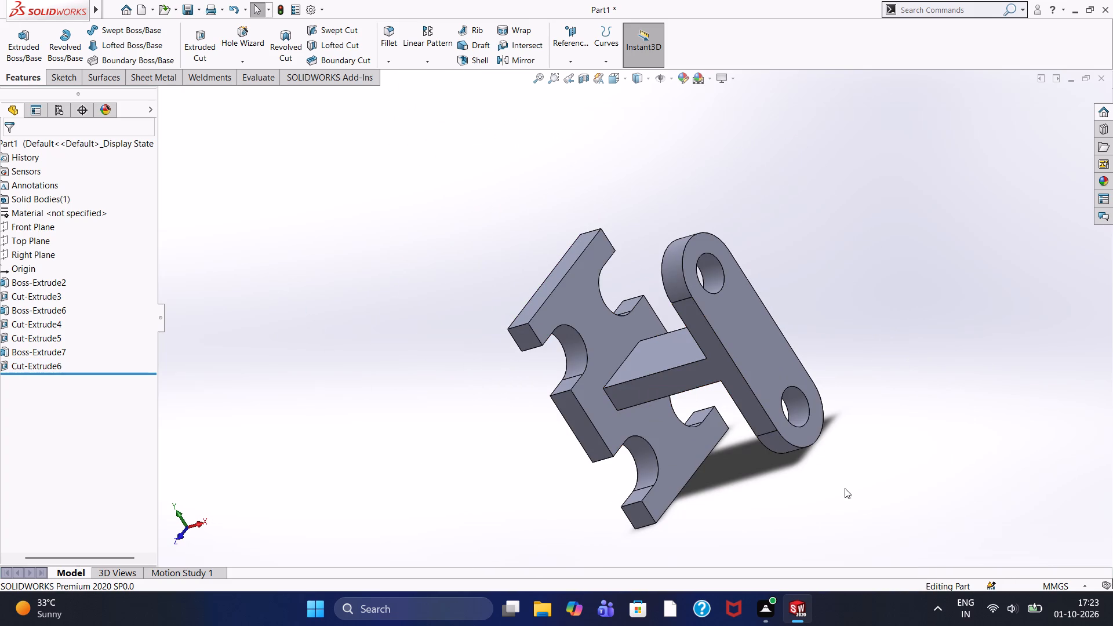
{"action": "scroll", "coordinate": [794, 469], "scroll_direction": "up", "scroll_amount": 1}
{"action": "middle_click_drag", "start_coordinate": [794, 469], "coordinate": [816, 464]}
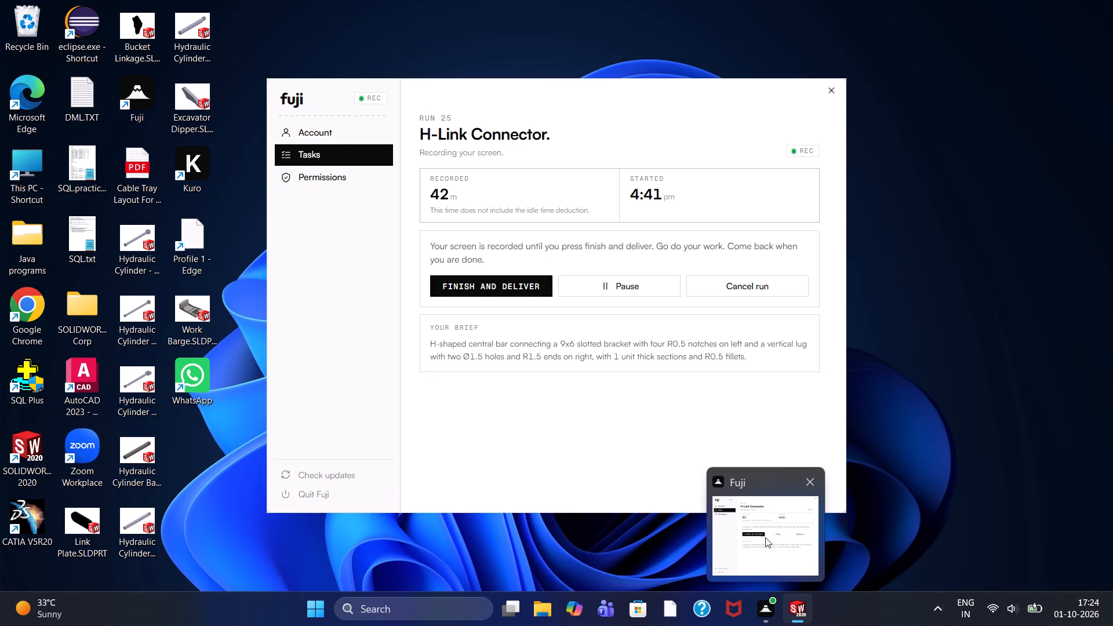
{"action": "scroll", "coordinate": [647, 369], "scroll_direction": "up", "scroll_amount": 3}
{"action": "scroll", "coordinate": [647, 369], "scroll_direction": "down", "scroll_amount": 6}
{"action": "scroll", "coordinate": [647, 369], "scroll_direction": "up", "scroll_amount": 4}
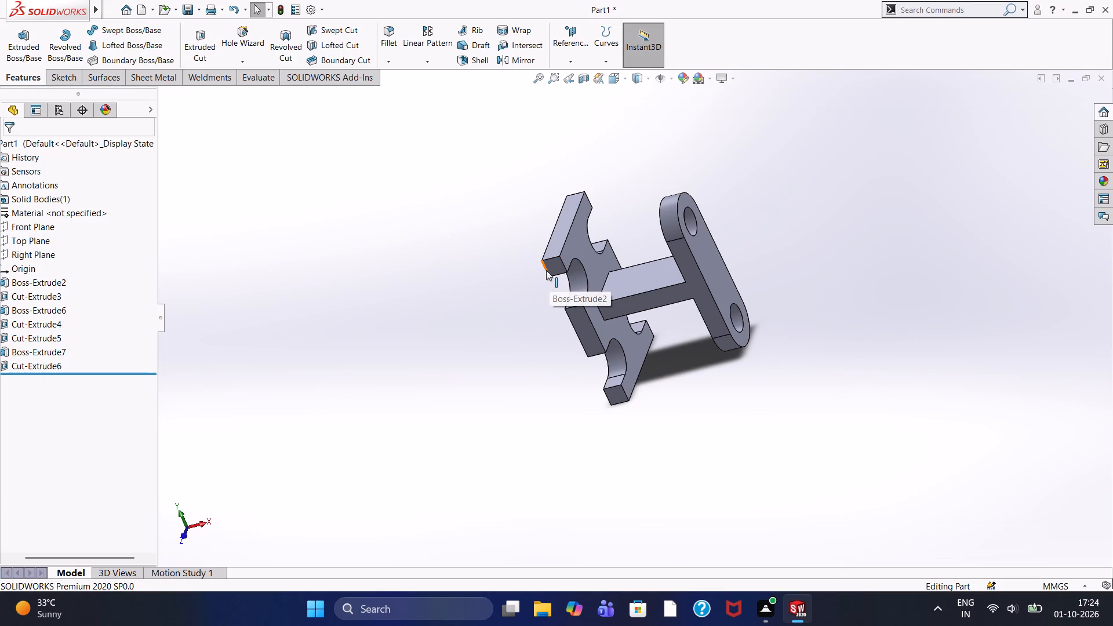
Fillet the two vertical edges where the crossbar's sides meet the notched upright with a 5 mm radius.
{"action": "key", "text": "ctrl+7"}
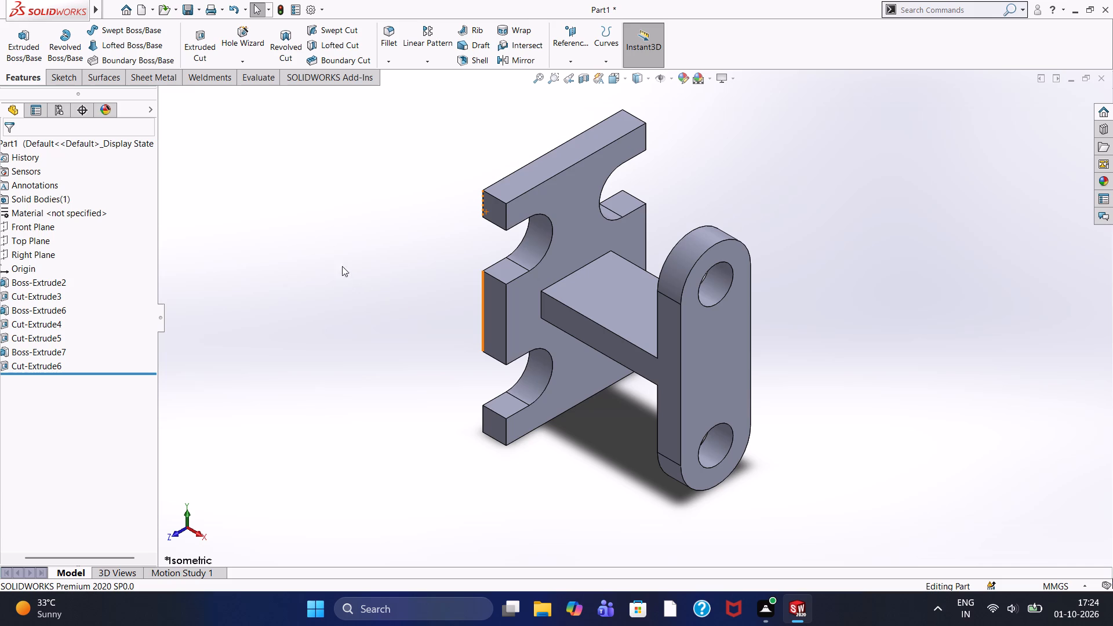
{"action": "left_click", "coordinate": [387, 38]}
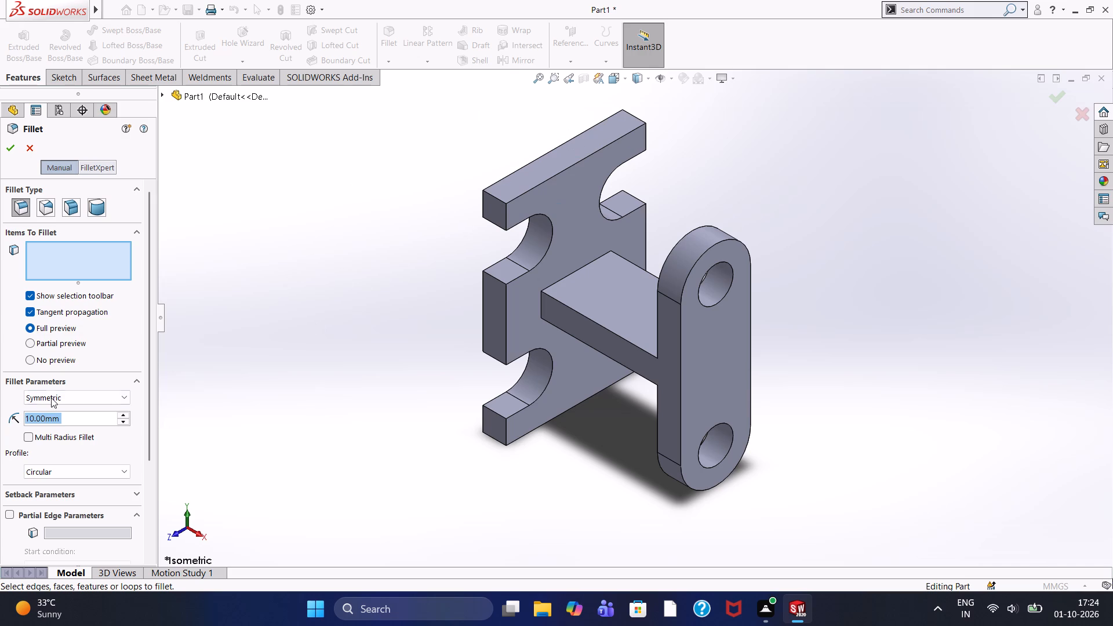
{"action": "left_click", "coordinate": [69, 420]}
{"action": "left_click_drag", "start_coordinate": [69, 420], "coordinate": [0, 424]}
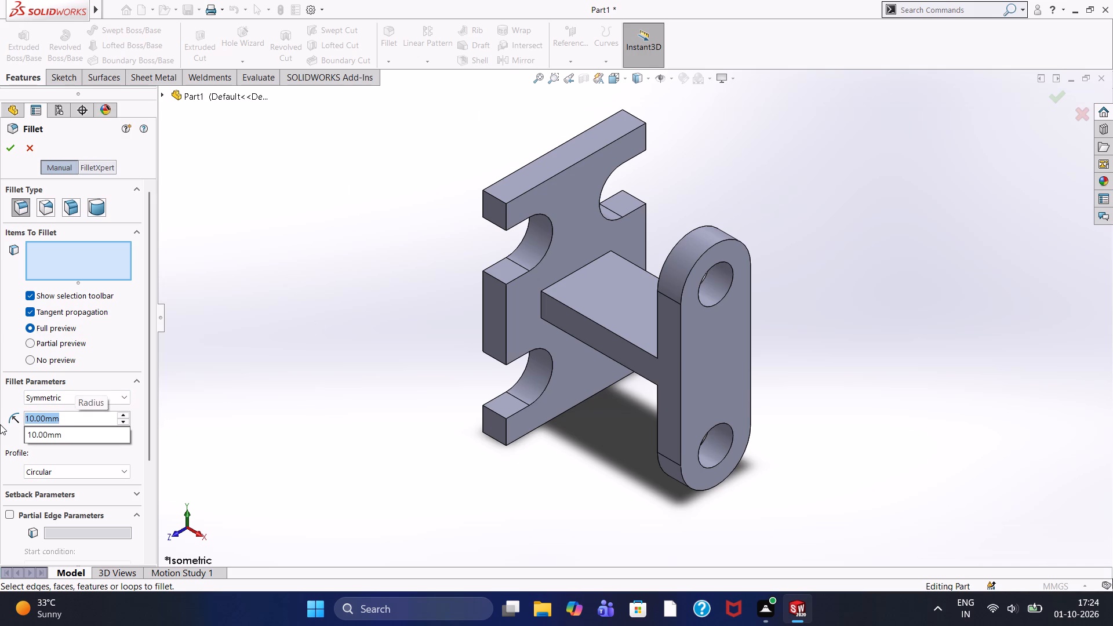
{"action": "key", "text": "5"}
{"action": "key", "text": "Return"}
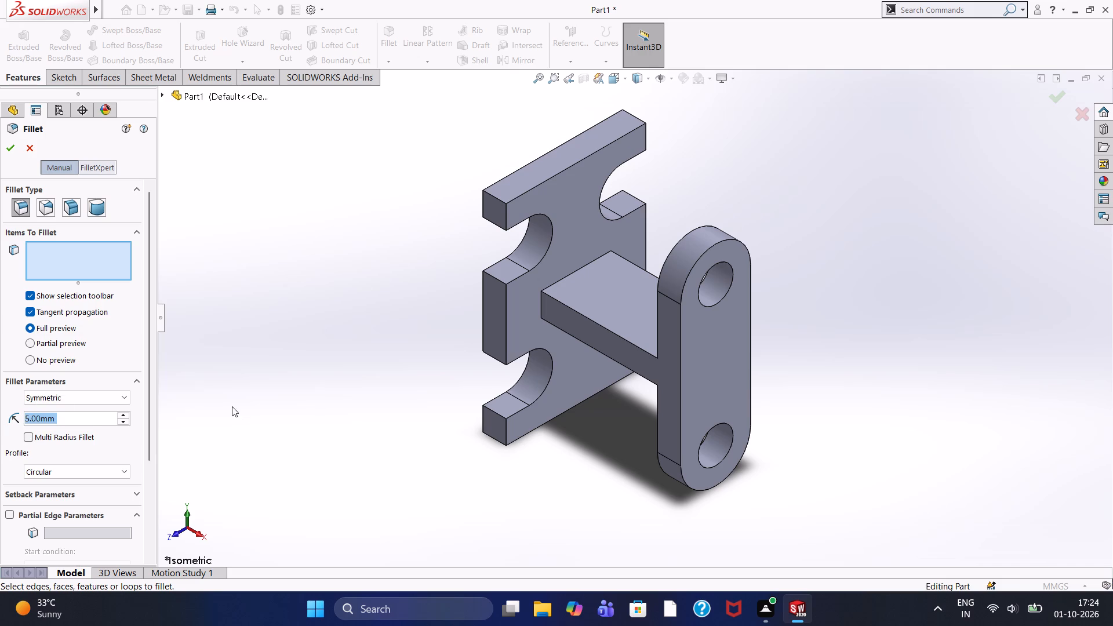
{"action": "left_click", "coordinate": [541, 304]}
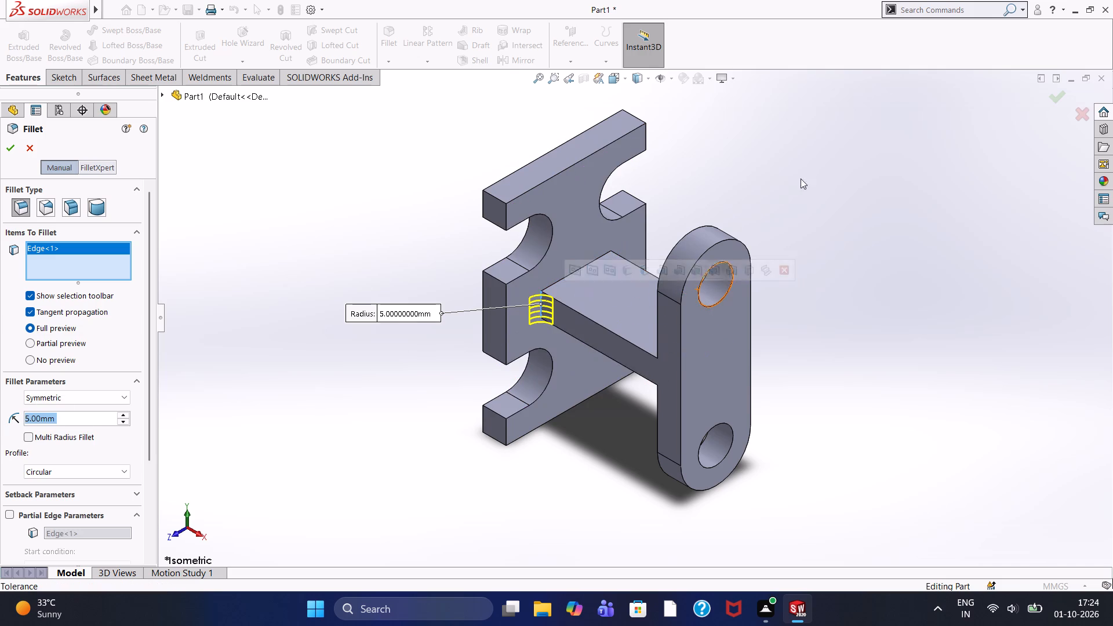
{"action": "middle_click_drag", "start_coordinate": [817, 170], "coordinate": [723, 264]}
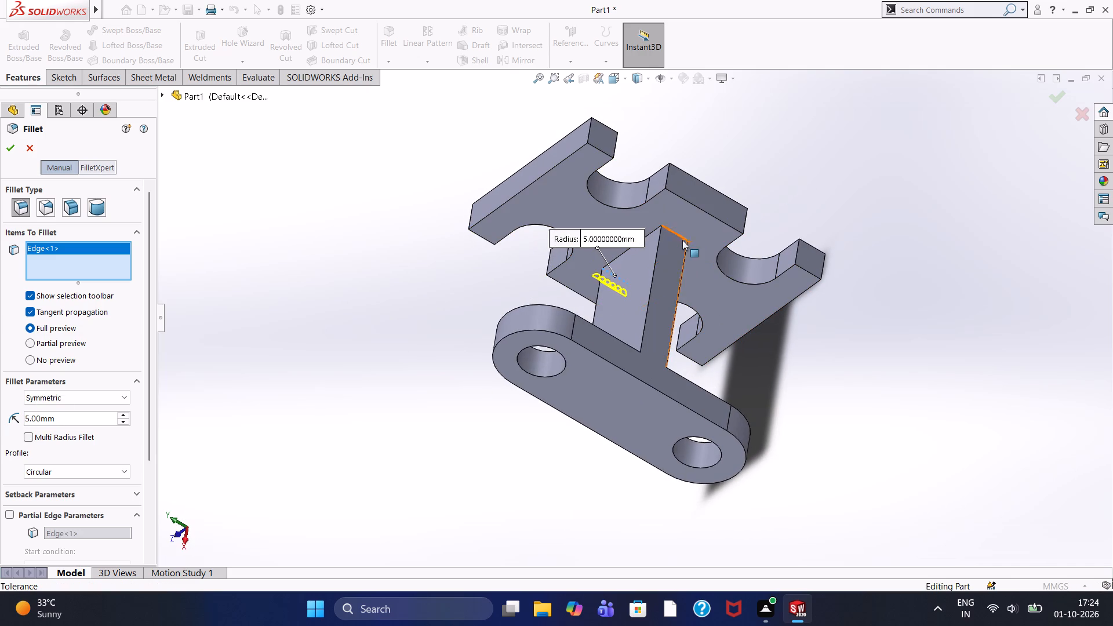
{"action": "left_click", "coordinate": [677, 235]}
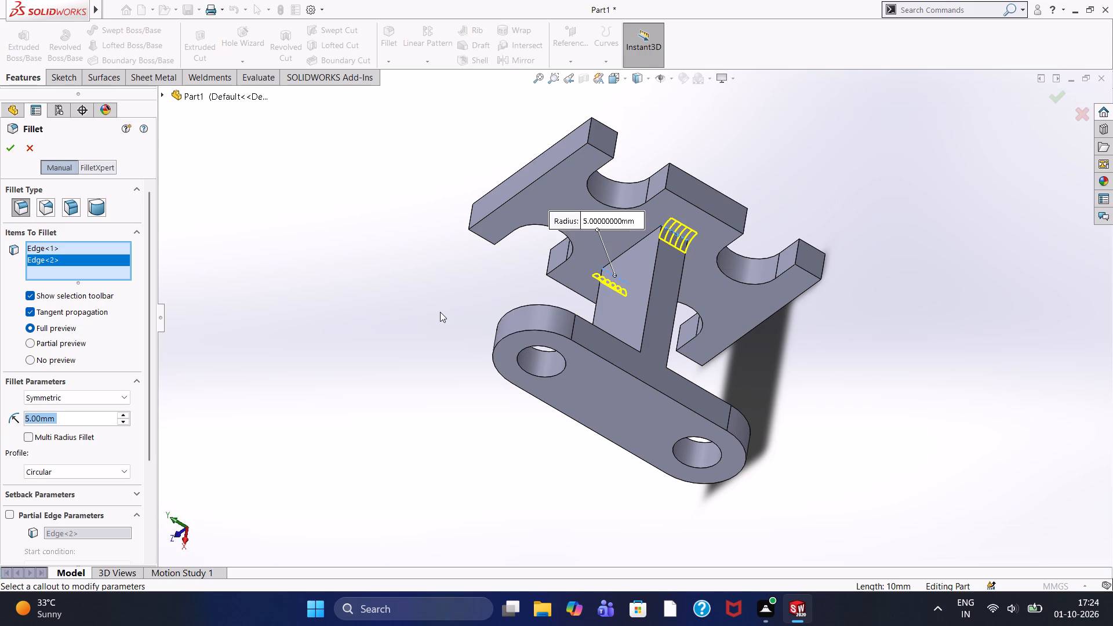
{"action": "middle_click_drag", "start_coordinate": [437, 311], "coordinate": [617, 371]}
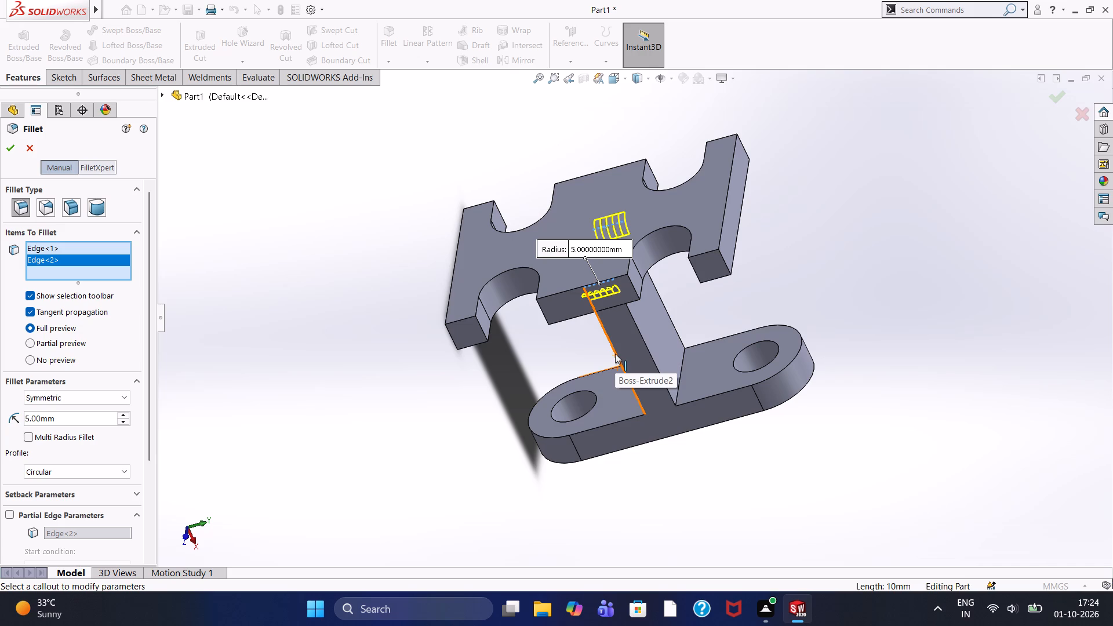
{"action": "left_click", "coordinate": [8, 148]}
{"action": "left_click", "coordinate": [363, 221]}
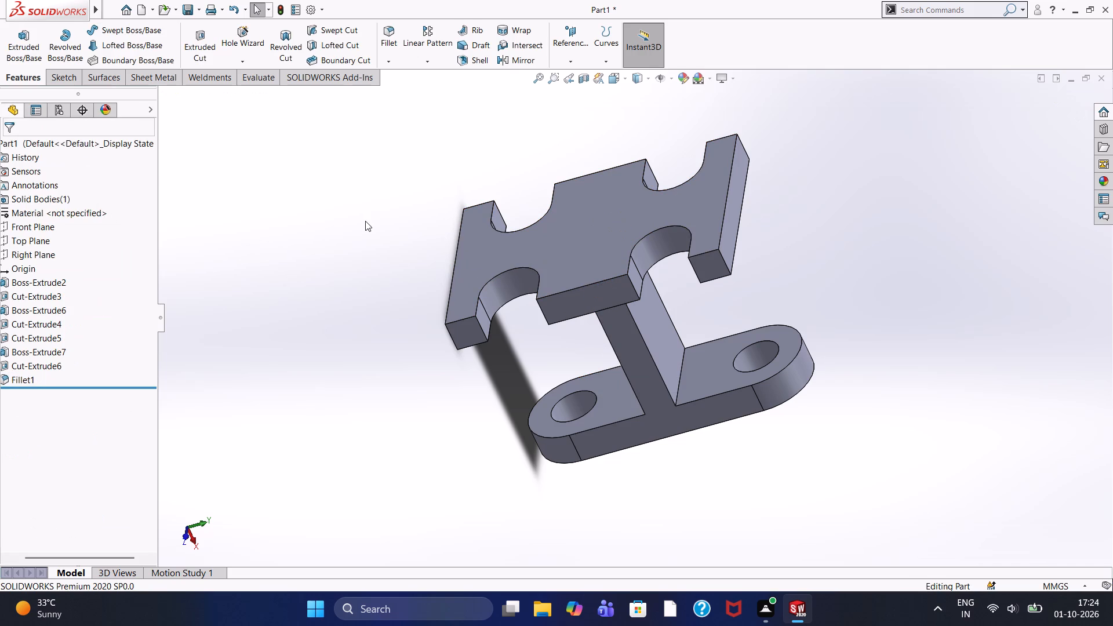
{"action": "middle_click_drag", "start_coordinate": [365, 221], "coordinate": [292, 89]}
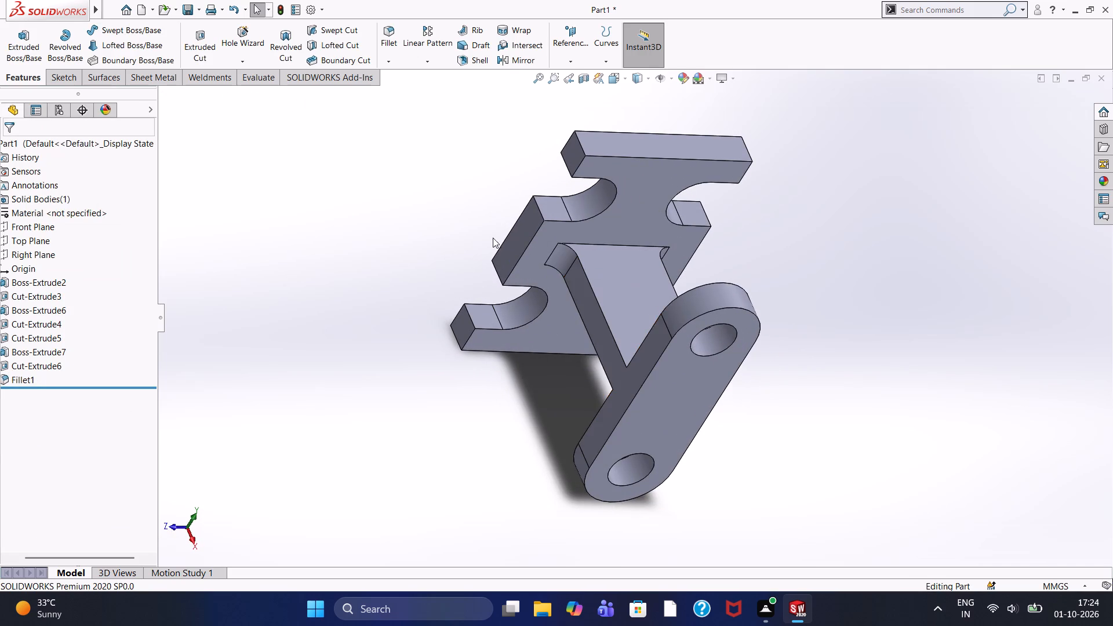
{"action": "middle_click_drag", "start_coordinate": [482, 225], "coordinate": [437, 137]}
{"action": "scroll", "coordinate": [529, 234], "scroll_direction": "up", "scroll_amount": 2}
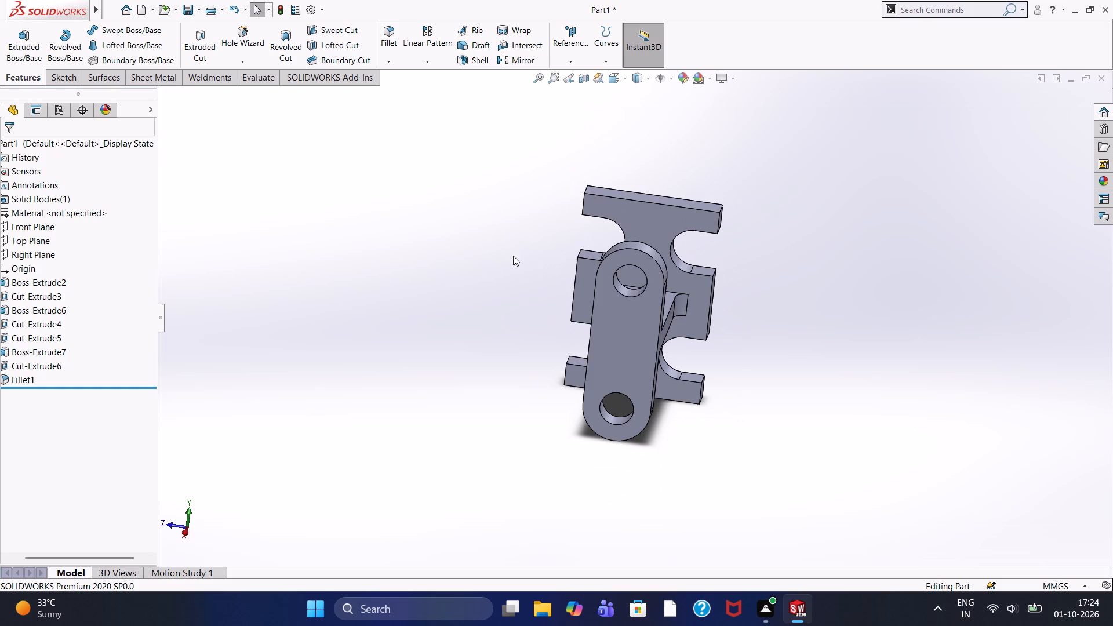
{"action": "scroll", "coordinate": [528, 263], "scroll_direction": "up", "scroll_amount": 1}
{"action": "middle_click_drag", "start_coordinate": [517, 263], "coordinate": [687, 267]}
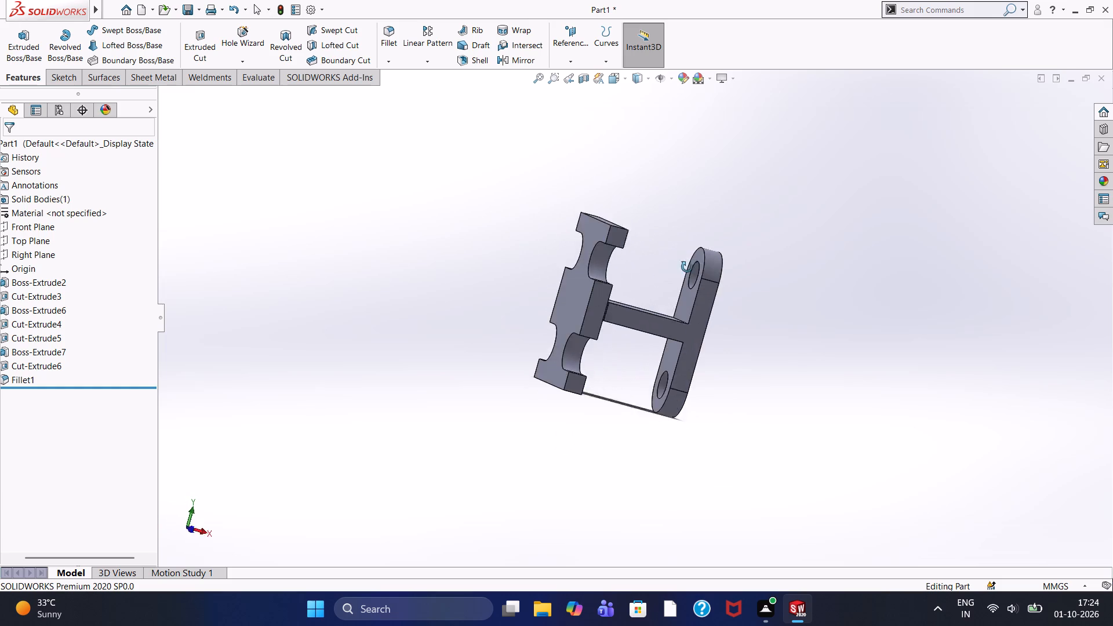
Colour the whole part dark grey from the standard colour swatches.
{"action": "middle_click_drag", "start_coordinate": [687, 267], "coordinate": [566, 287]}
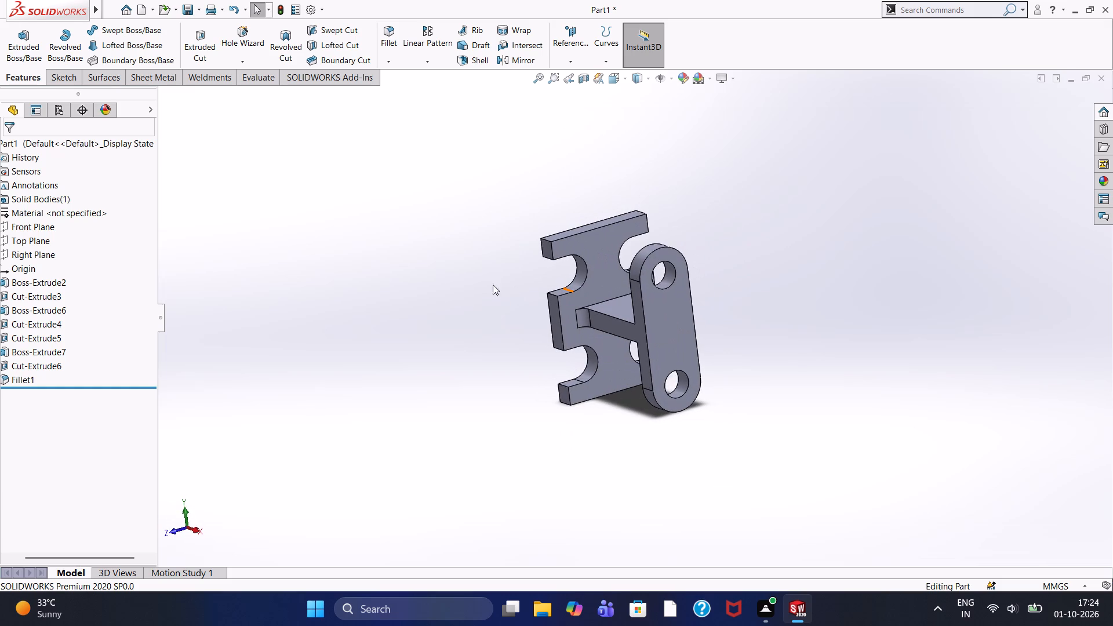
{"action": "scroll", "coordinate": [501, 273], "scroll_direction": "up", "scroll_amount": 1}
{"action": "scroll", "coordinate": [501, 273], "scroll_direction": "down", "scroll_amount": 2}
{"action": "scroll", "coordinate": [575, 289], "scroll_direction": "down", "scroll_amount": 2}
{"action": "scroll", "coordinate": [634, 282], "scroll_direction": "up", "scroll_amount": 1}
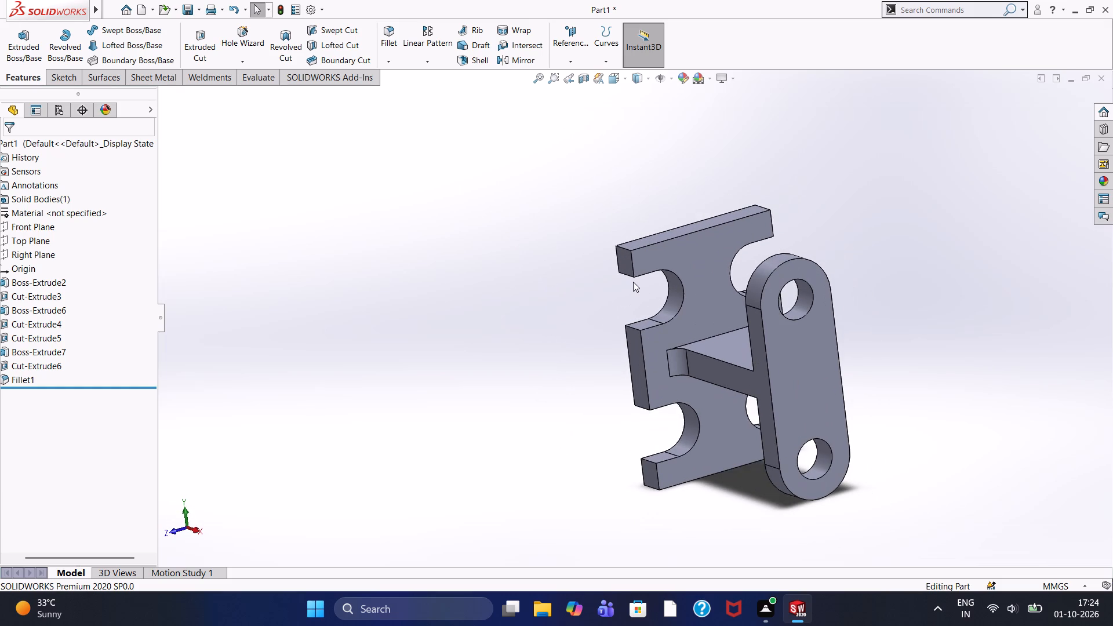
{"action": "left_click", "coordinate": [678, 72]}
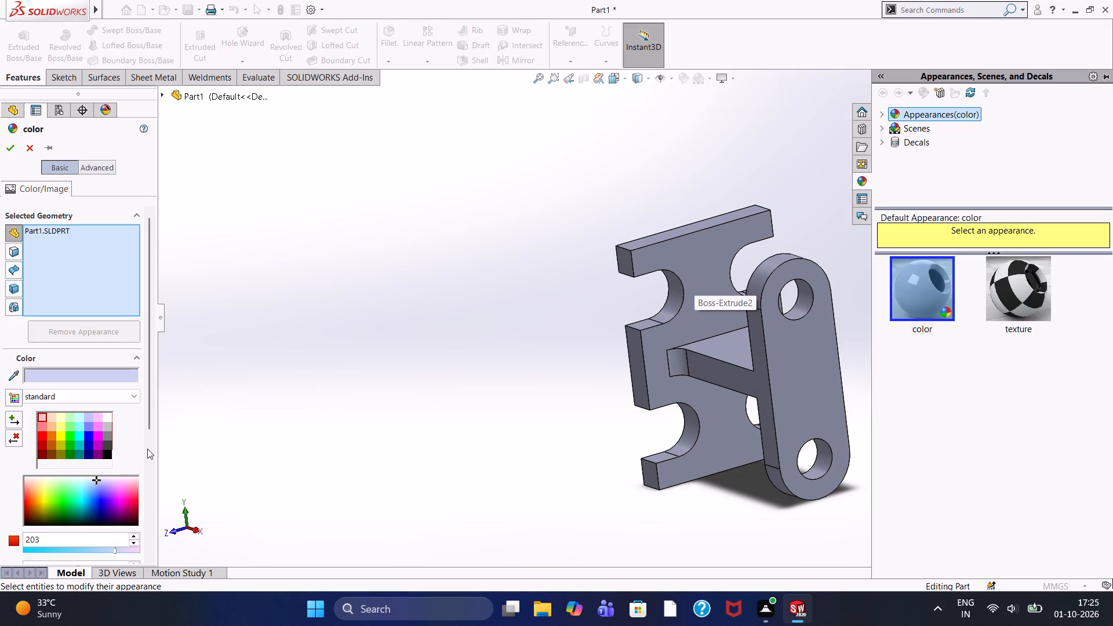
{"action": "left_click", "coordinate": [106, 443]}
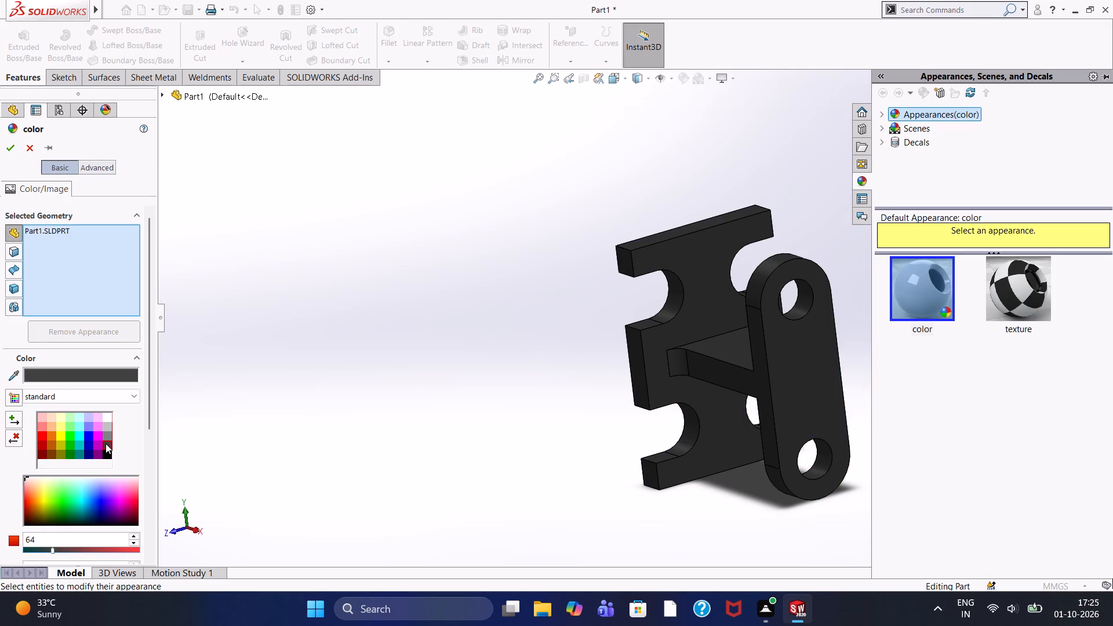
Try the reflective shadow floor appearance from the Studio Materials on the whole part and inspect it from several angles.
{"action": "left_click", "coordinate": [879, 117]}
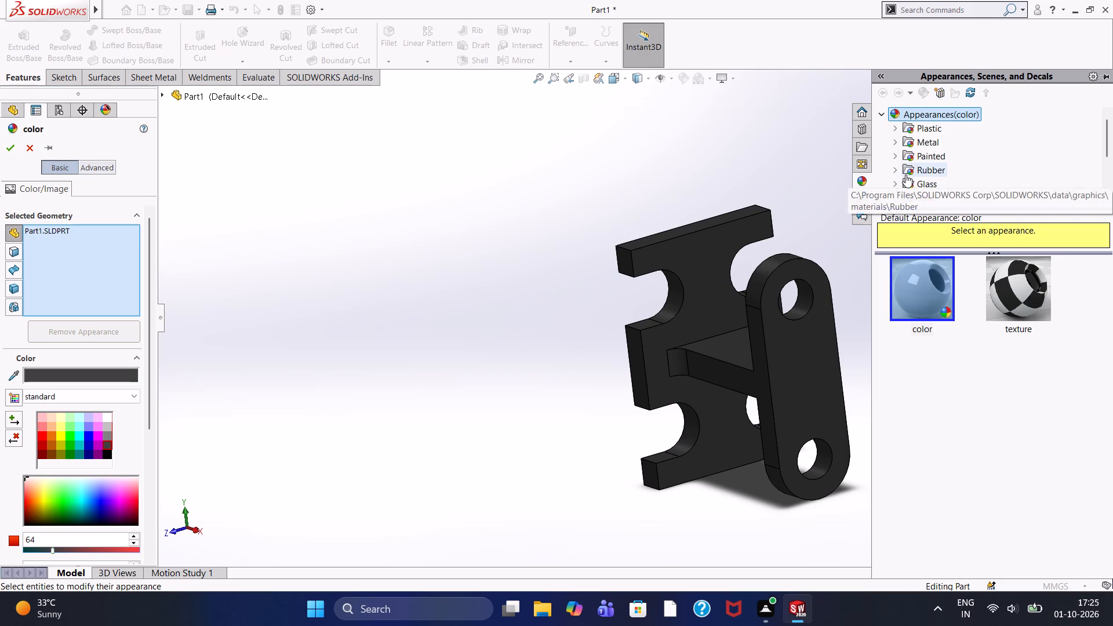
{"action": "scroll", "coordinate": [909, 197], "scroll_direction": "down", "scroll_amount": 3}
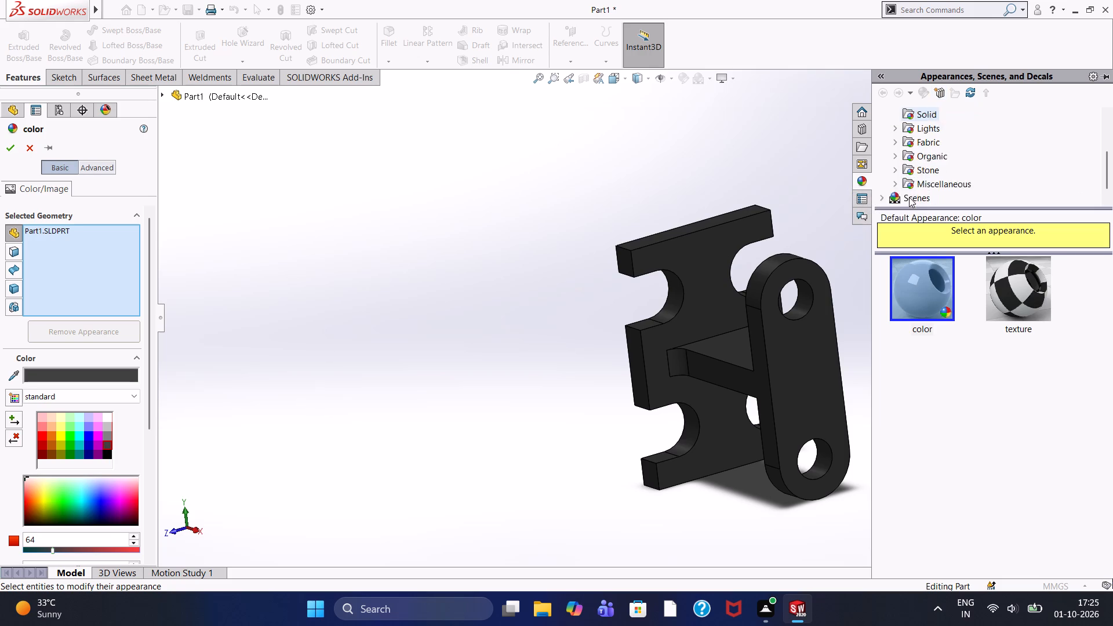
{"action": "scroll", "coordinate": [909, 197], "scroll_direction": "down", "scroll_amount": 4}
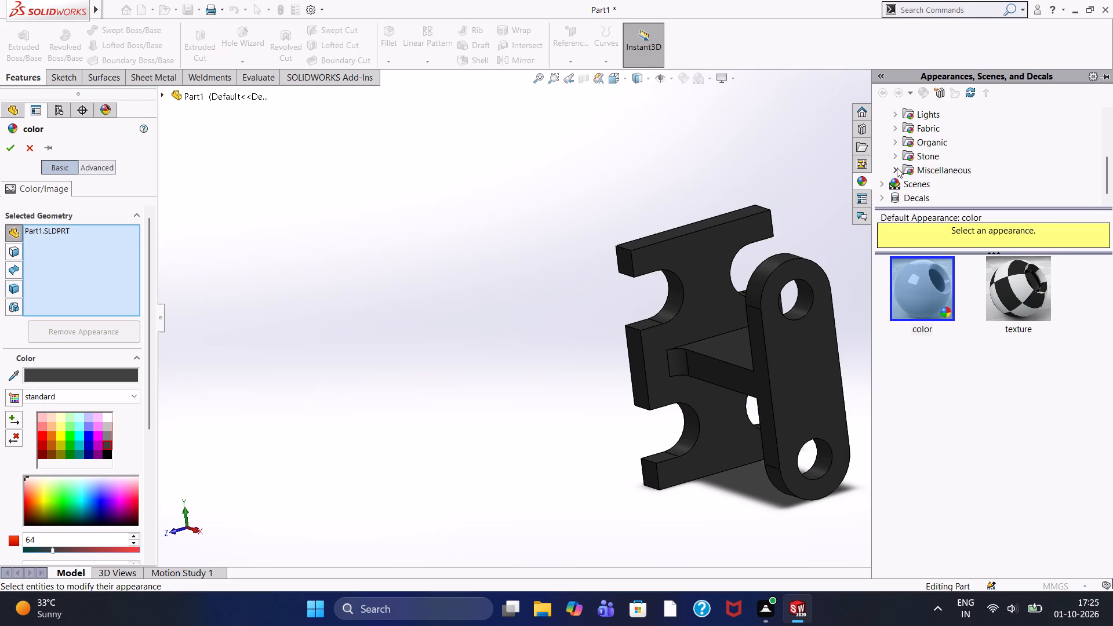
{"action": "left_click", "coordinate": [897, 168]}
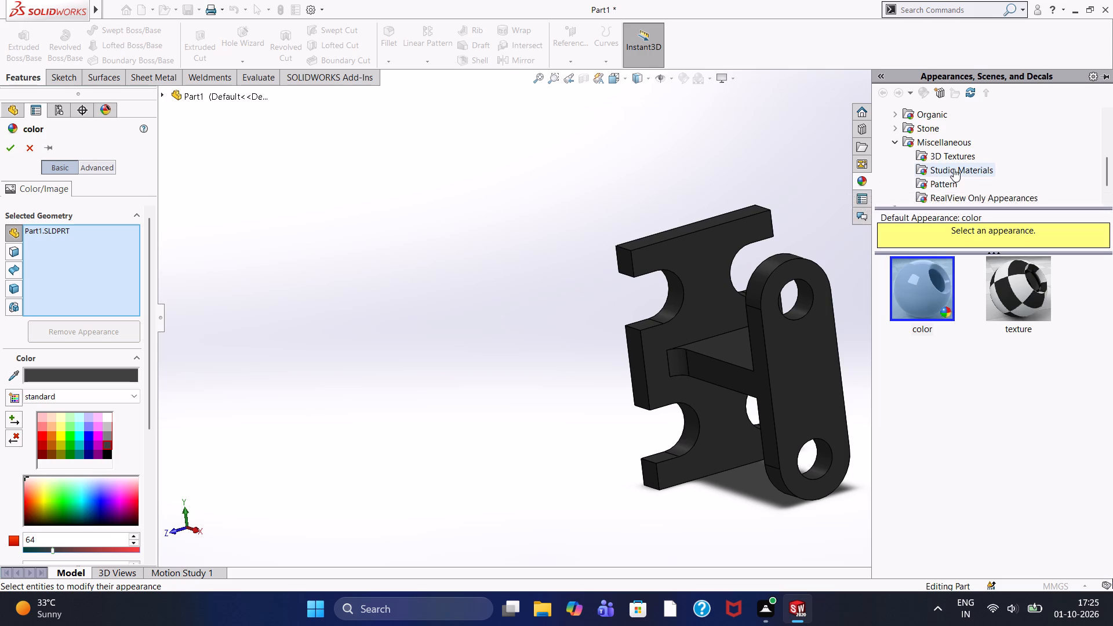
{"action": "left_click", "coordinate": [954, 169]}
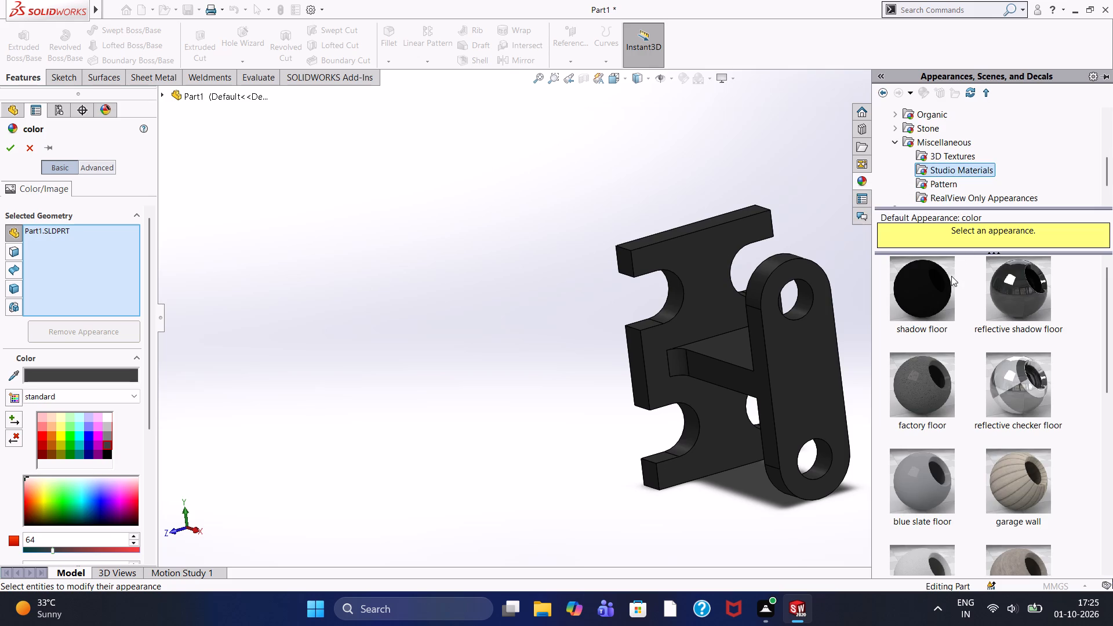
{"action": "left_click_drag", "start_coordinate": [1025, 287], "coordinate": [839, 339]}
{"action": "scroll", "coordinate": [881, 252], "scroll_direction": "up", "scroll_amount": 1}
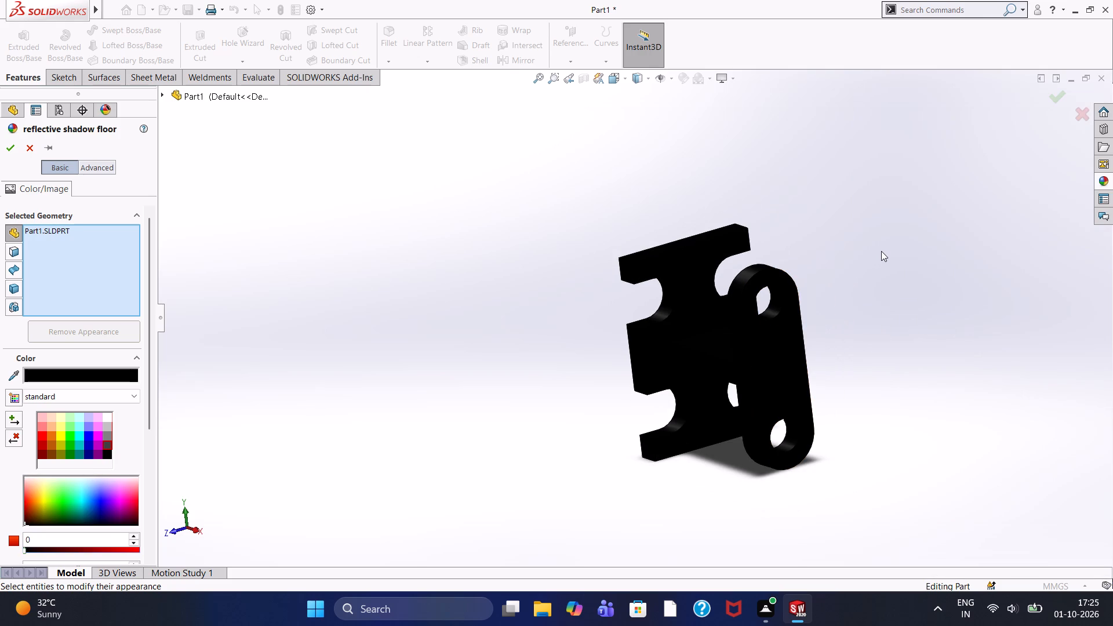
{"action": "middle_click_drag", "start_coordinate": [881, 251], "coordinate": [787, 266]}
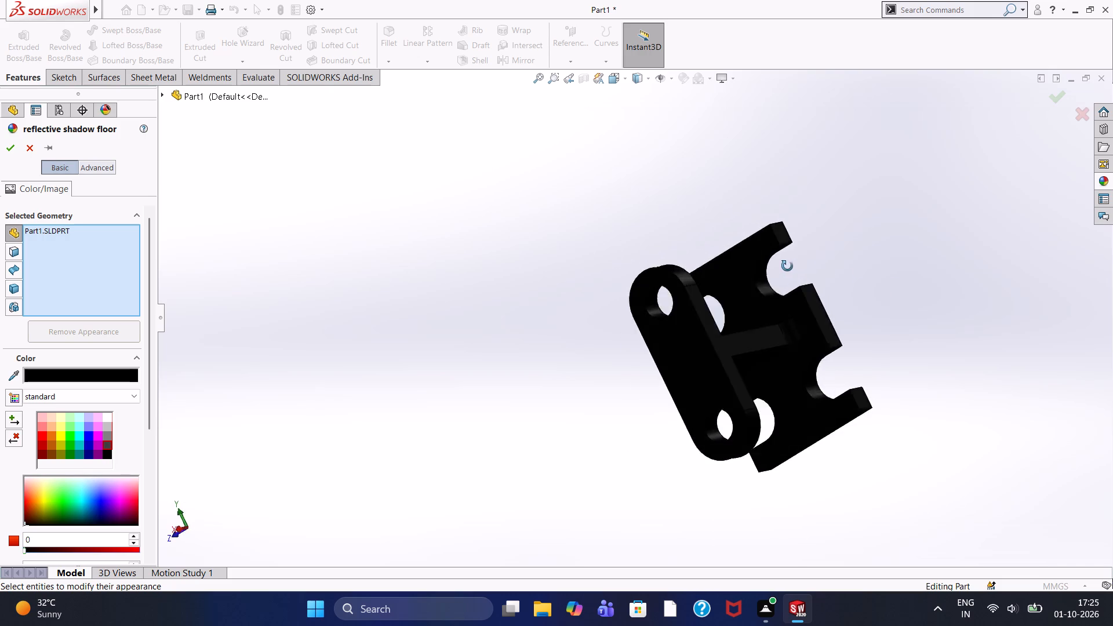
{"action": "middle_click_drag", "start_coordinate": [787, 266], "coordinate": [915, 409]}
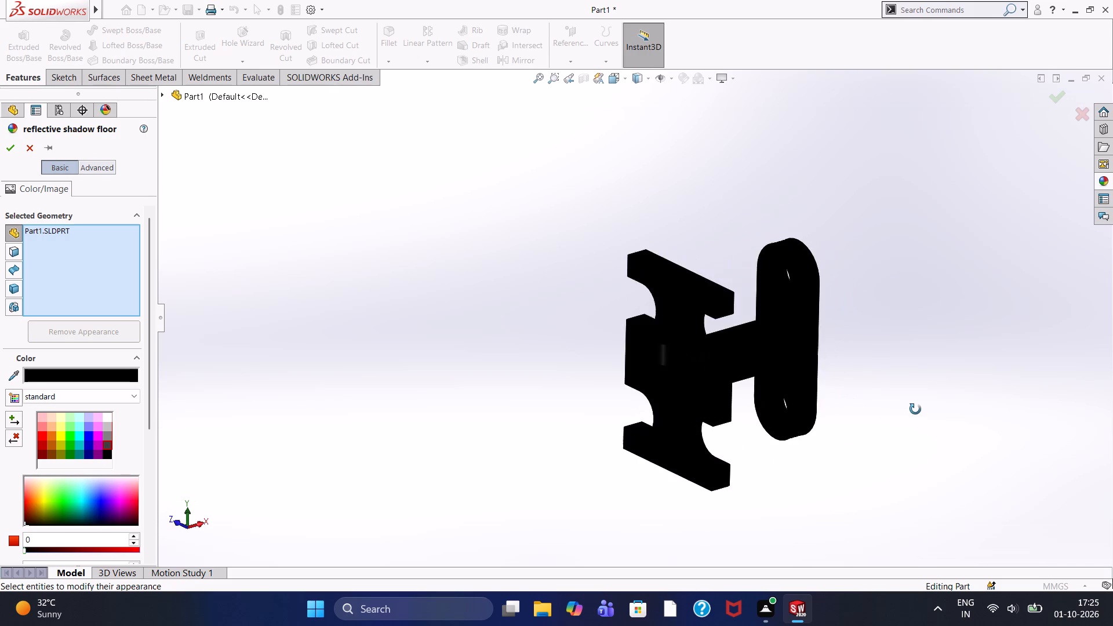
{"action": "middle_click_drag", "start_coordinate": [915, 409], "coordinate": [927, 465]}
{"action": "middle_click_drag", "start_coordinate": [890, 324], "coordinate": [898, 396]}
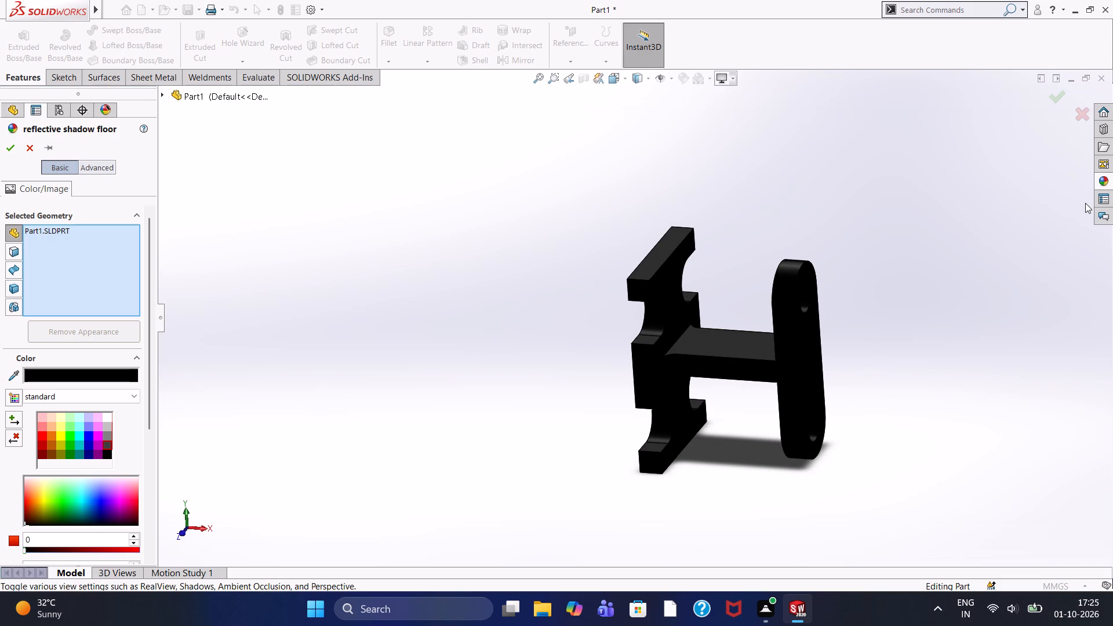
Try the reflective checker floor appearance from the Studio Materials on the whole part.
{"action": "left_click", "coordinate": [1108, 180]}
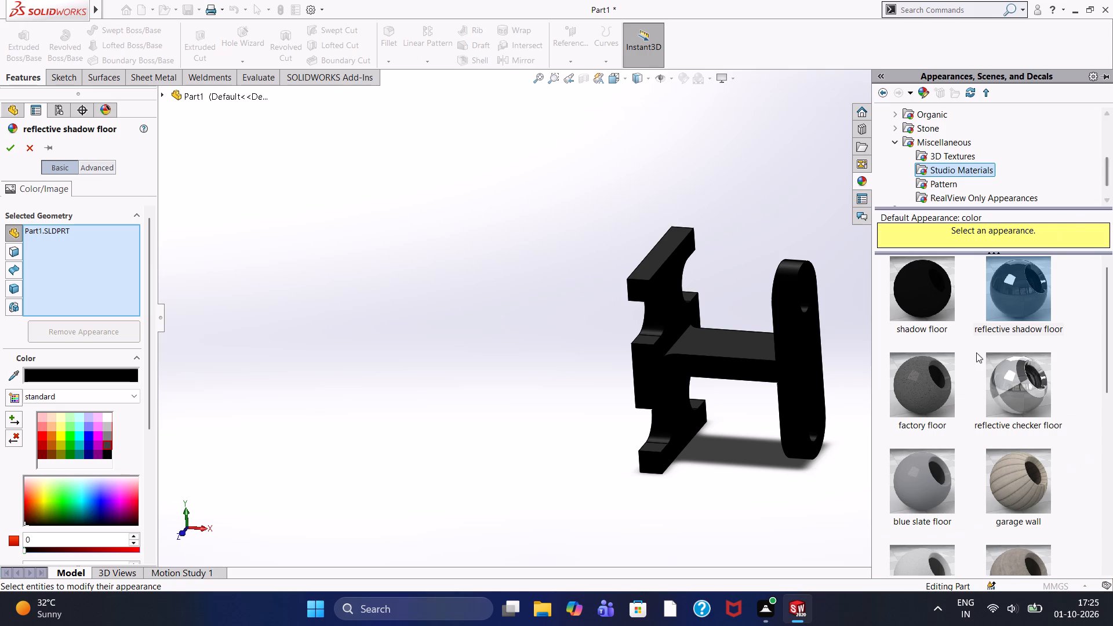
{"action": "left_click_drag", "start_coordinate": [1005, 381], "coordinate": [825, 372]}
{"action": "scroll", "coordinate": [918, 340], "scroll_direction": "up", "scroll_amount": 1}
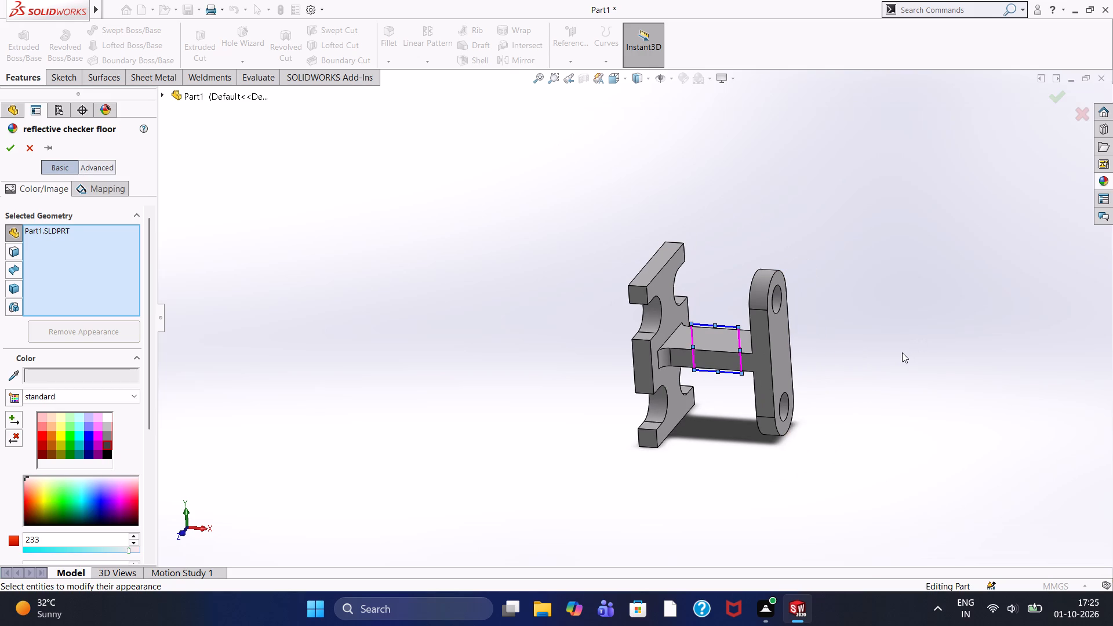
Apply the Gear Face Pattern appearance from the miscellaneous 3D Textures to the whole part.
{"action": "left_click", "coordinate": [1097, 183]}
{"action": "scroll", "coordinate": [1039, 410], "scroll_direction": "down", "scroll_amount": 3}
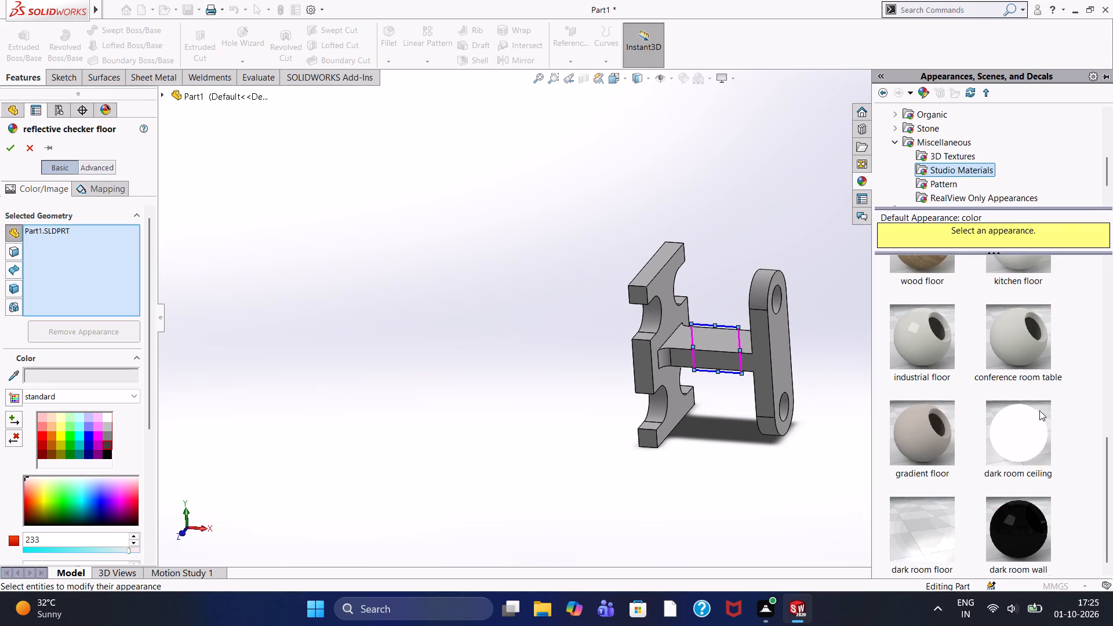
{"action": "scroll", "coordinate": [1033, 450], "scroll_direction": "down", "scroll_amount": 4}
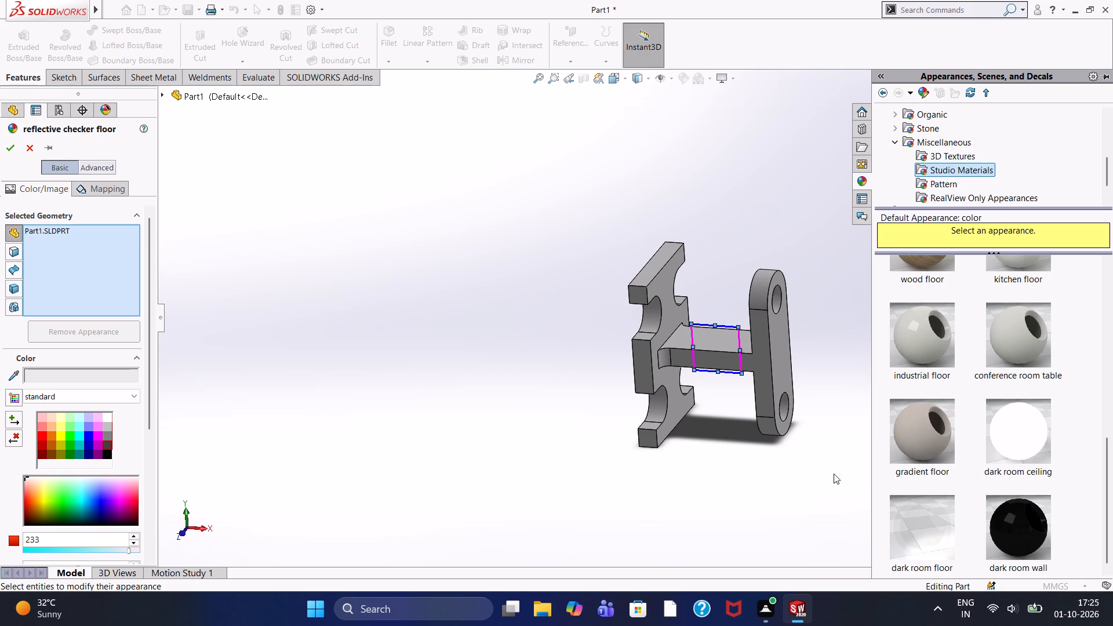
{"action": "scroll", "coordinate": [1023, 391], "scroll_direction": "up", "scroll_amount": 5}
{"action": "left_click", "coordinate": [927, 151]}
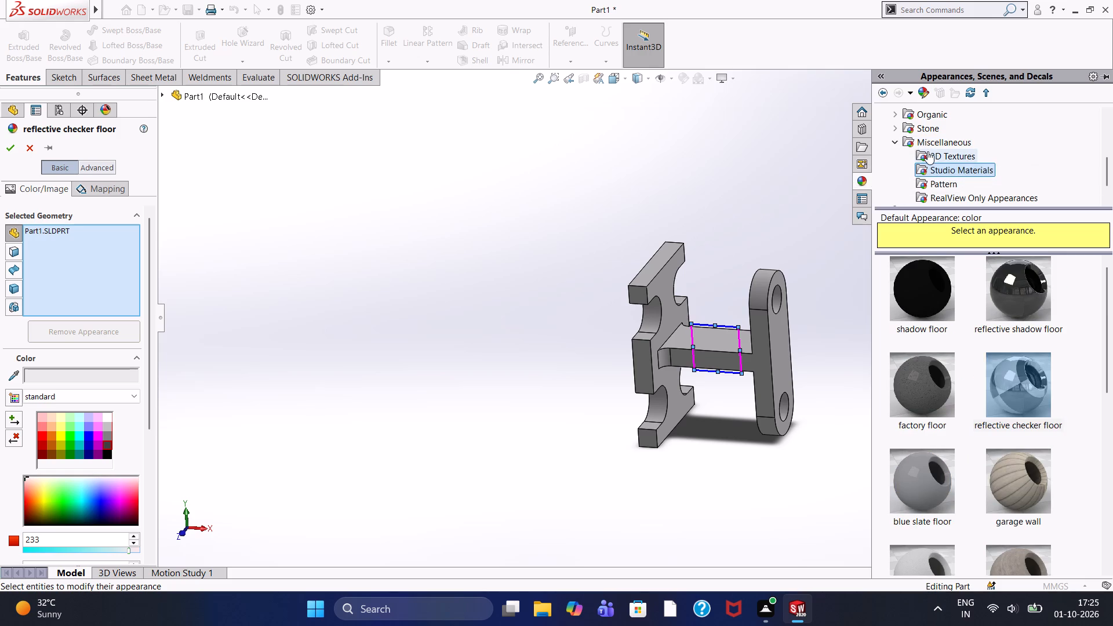
{"action": "scroll", "coordinate": [975, 390], "scroll_direction": "down", "scroll_amount": 7}
{"action": "scroll", "coordinate": [969, 354], "scroll_direction": "up", "scroll_amount": 2}
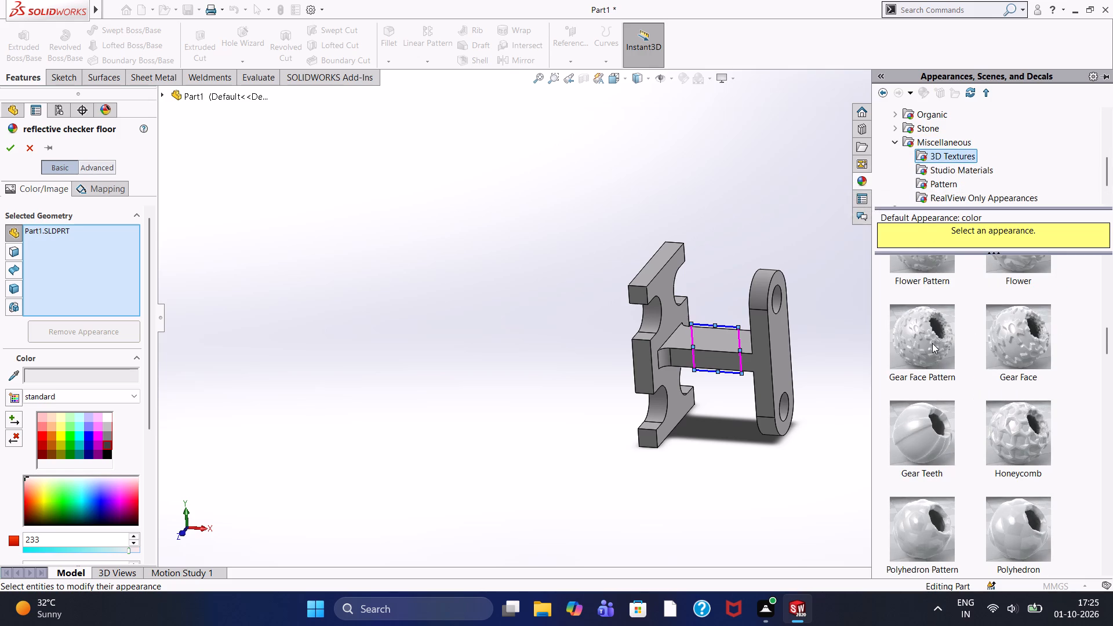
{"action": "left_click_drag", "start_coordinate": [932, 343], "coordinate": [790, 354]}
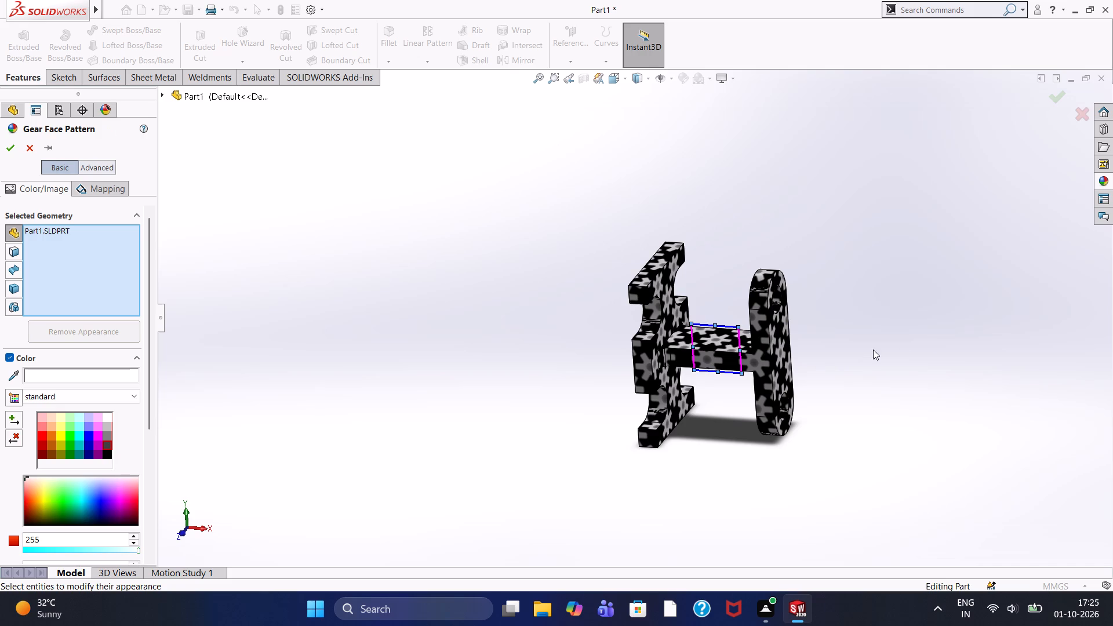
{"action": "middle_click_drag", "start_coordinate": [926, 340], "coordinate": [752, 460]}
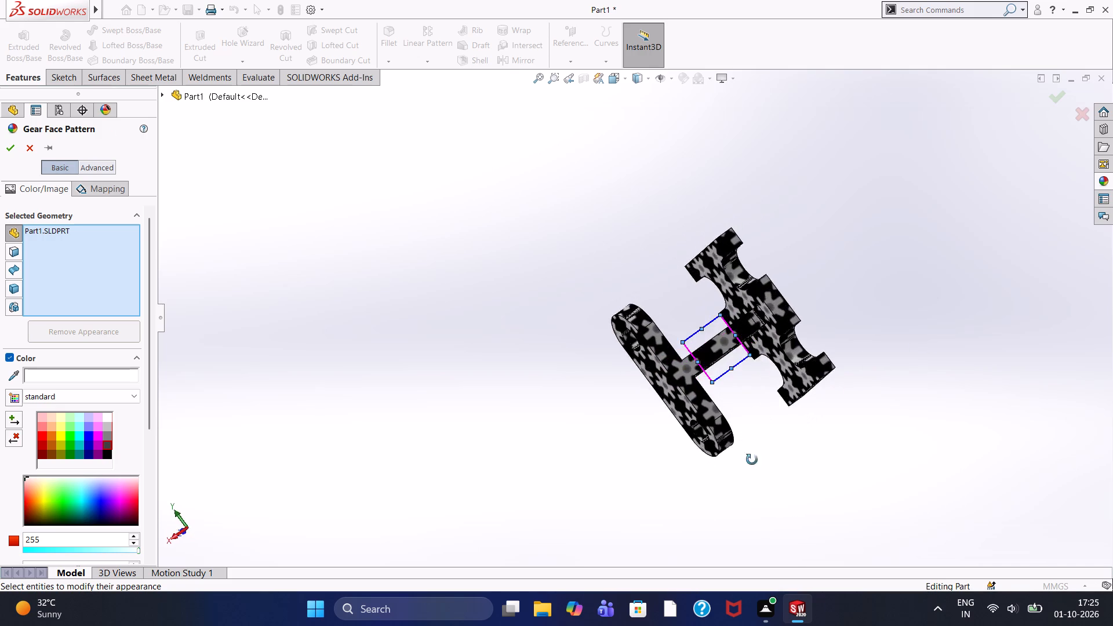
{"action": "middle_click_drag", "start_coordinate": [752, 460], "coordinate": [861, 413]}
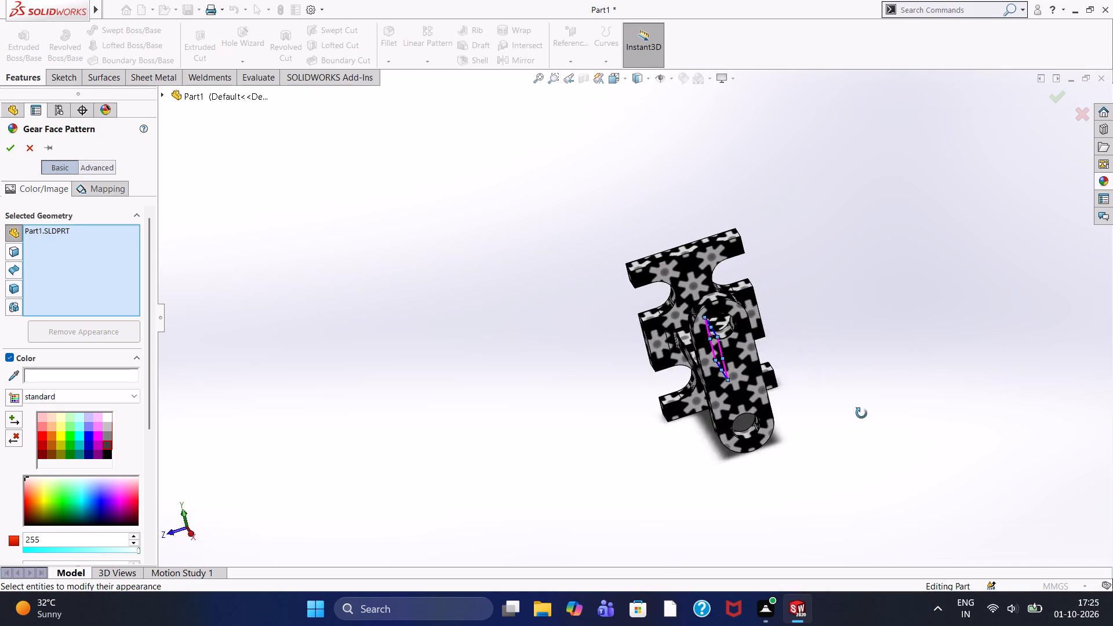
{"action": "middle_click_drag", "start_coordinate": [861, 413], "coordinate": [890, 394]}
{"action": "left_click", "coordinate": [876, 311]}
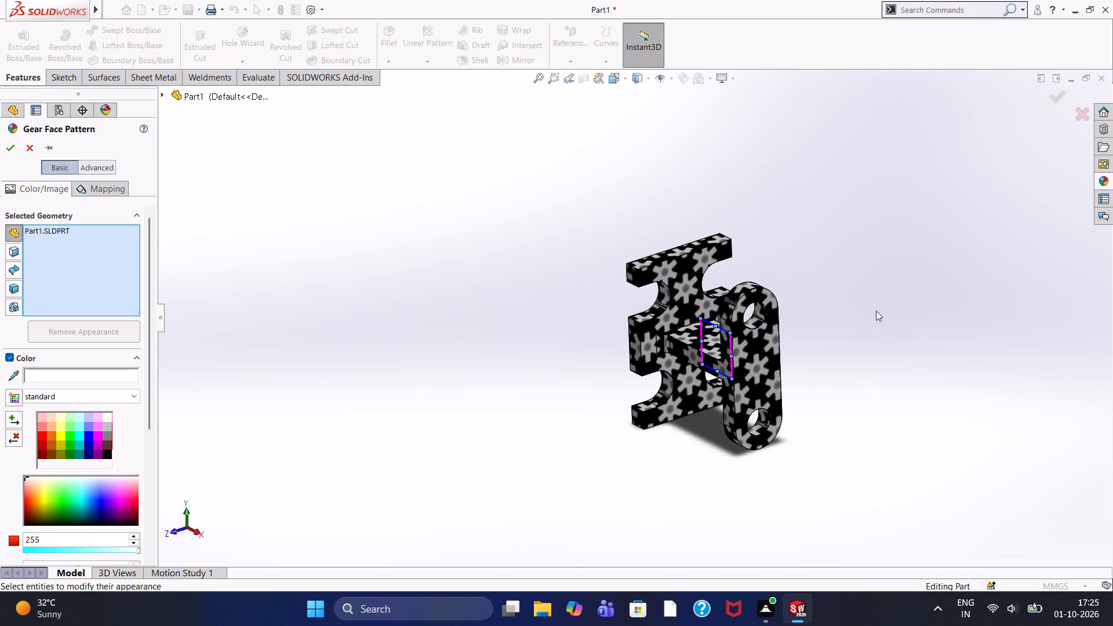
{"action": "left_click", "coordinate": [1051, 96]}
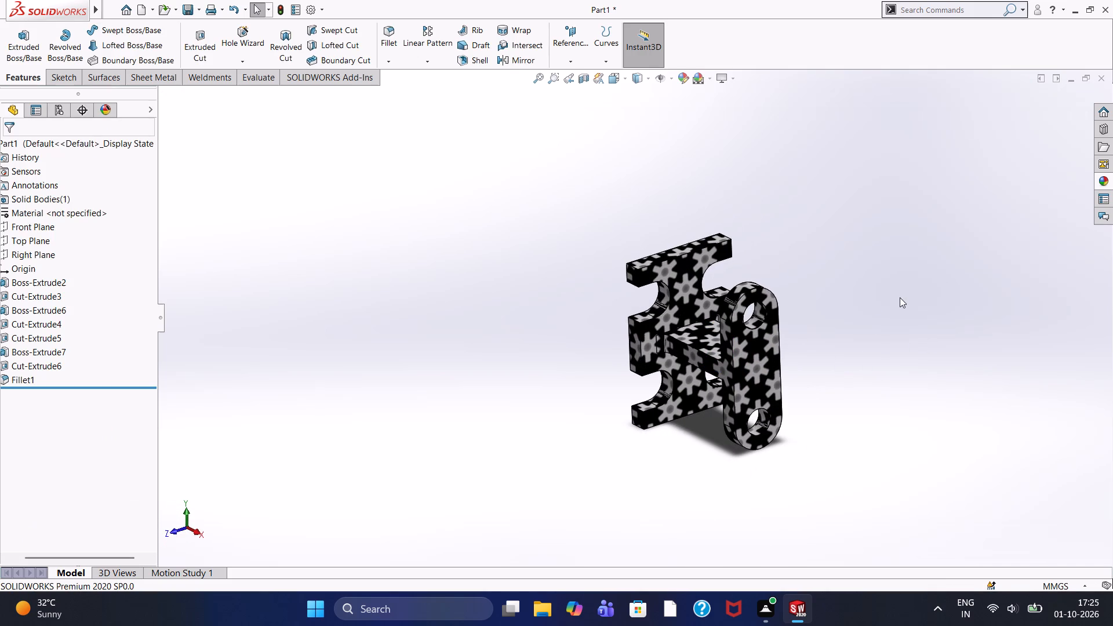
Examine the textured connector up close and as a whole, including the upright, crossbar and end plate.
{"action": "middle_click_drag", "start_coordinate": [904, 268], "coordinate": [924, 261]}
{"action": "scroll", "coordinate": [942, 235], "scroll_direction": "down", "scroll_amount": 1}
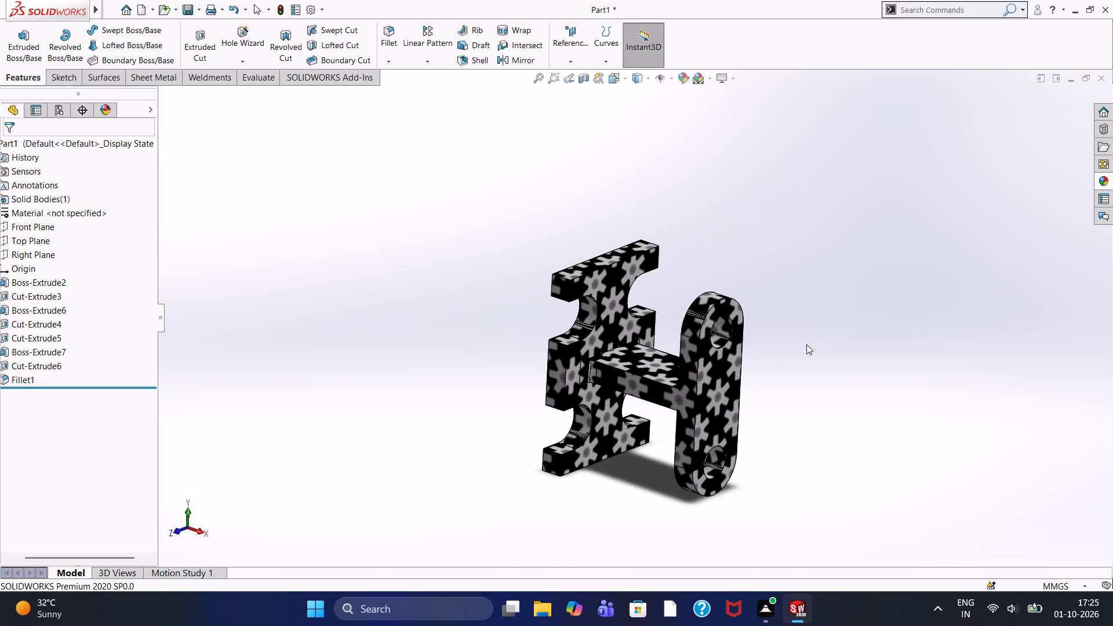
{"action": "scroll", "coordinate": [792, 355], "scroll_direction": "up", "scroll_amount": 1}
{"action": "scroll", "coordinate": [733, 377], "scroll_direction": "down", "scroll_amount": 4}
{"action": "scroll", "coordinate": [561, 373], "scroll_direction": "down", "scroll_amount": 1}
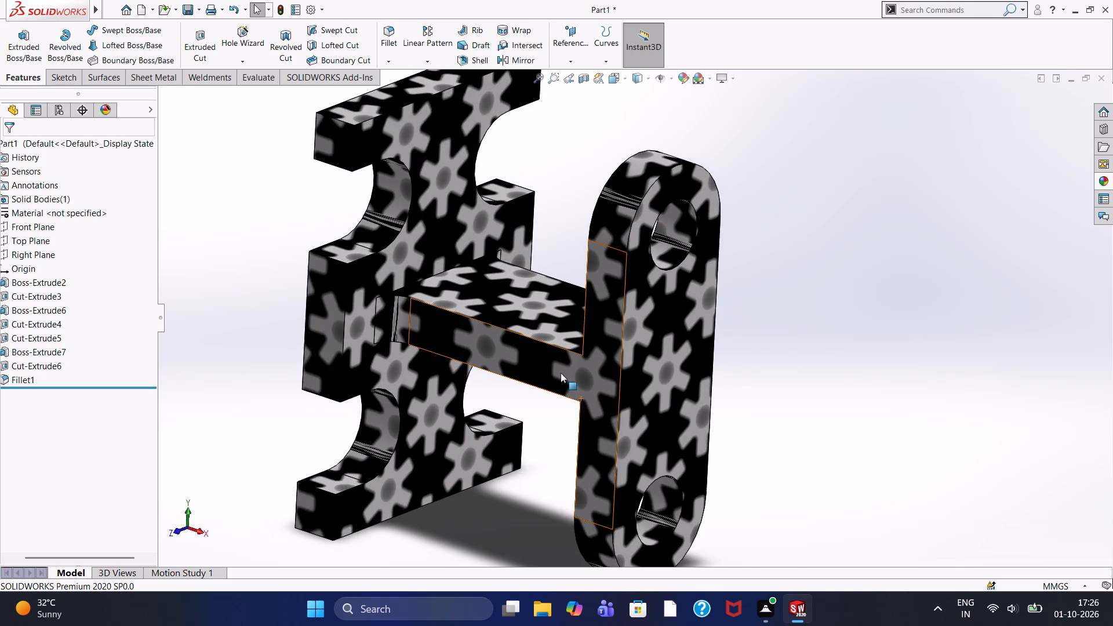
{"action": "scroll", "coordinate": [561, 373], "scroll_direction": "down", "scroll_amount": 2}
{"action": "scroll", "coordinate": [508, 356], "scroll_direction": "up", "scroll_amount": 4}
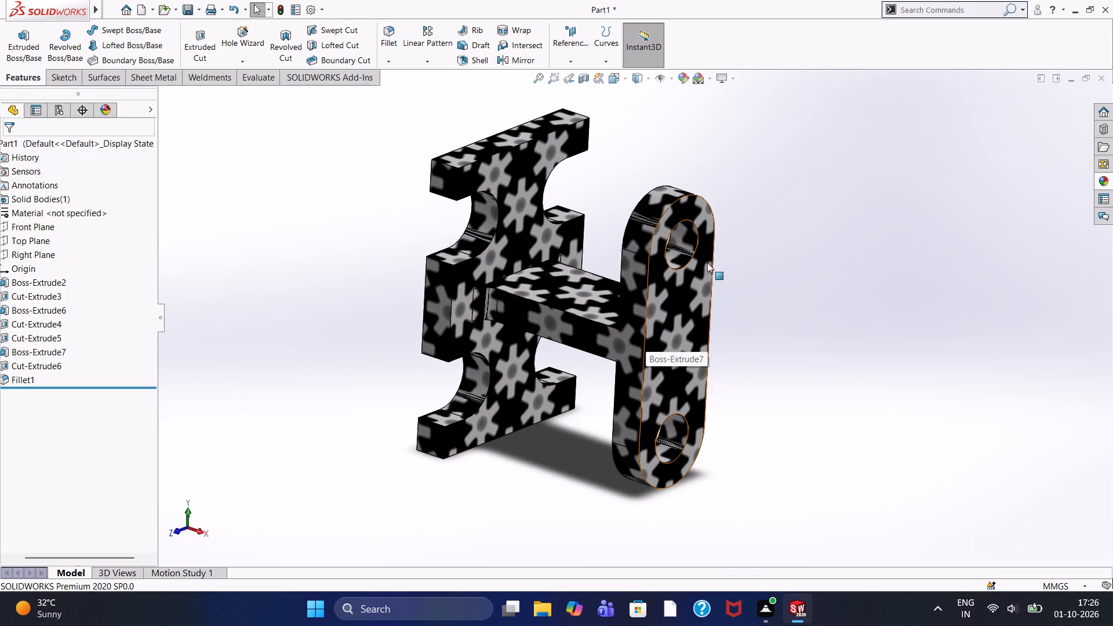
{"action": "scroll", "coordinate": [786, 305], "scroll_direction": "up", "scroll_amount": 2}
{"action": "scroll", "coordinate": [736, 305], "scroll_direction": "down", "scroll_amount": 2}
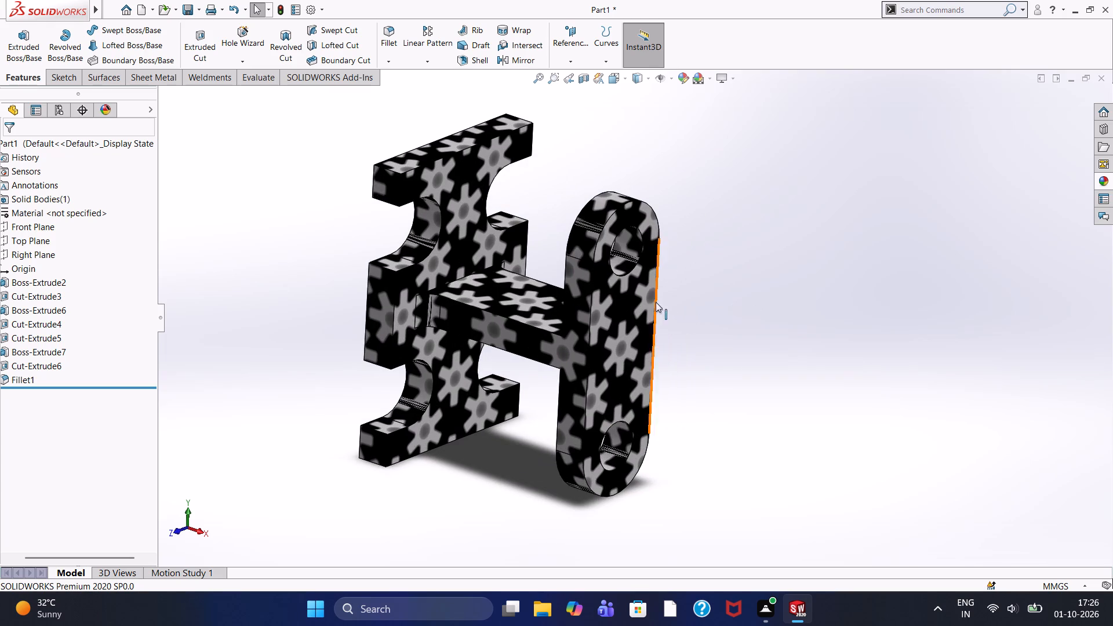
{"action": "scroll", "coordinate": [695, 244], "scroll_direction": "up", "scroll_amount": 1}
{"action": "scroll", "coordinate": [695, 244], "scroll_direction": "down", "scroll_amount": 1}
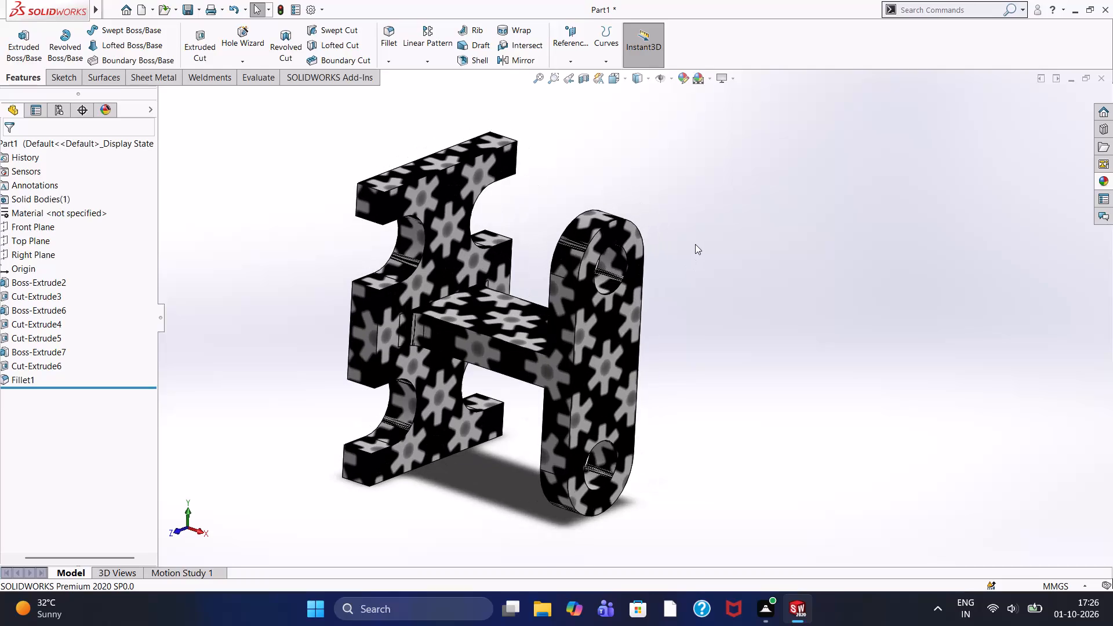
{"action": "scroll", "coordinate": [695, 244], "scroll_direction": "down", "scroll_amount": 1}
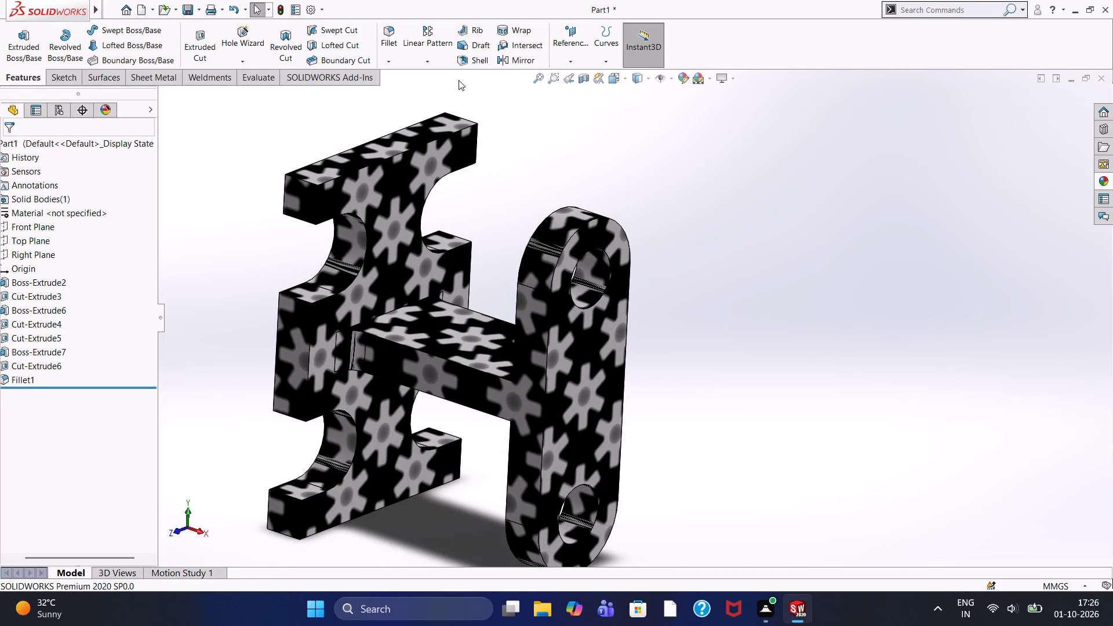
{"action": "scroll", "coordinate": [437, 122], "scroll_direction": "up", "scroll_amount": 1}
{"action": "scroll", "coordinate": [437, 122], "scroll_direction": "down", "scroll_amount": 3}
{"action": "scroll", "coordinate": [639, 566], "scroll_direction": "up", "scroll_amount": 5}
{"action": "scroll", "coordinate": [601, 494], "scroll_direction": "up", "scroll_amount": 2}
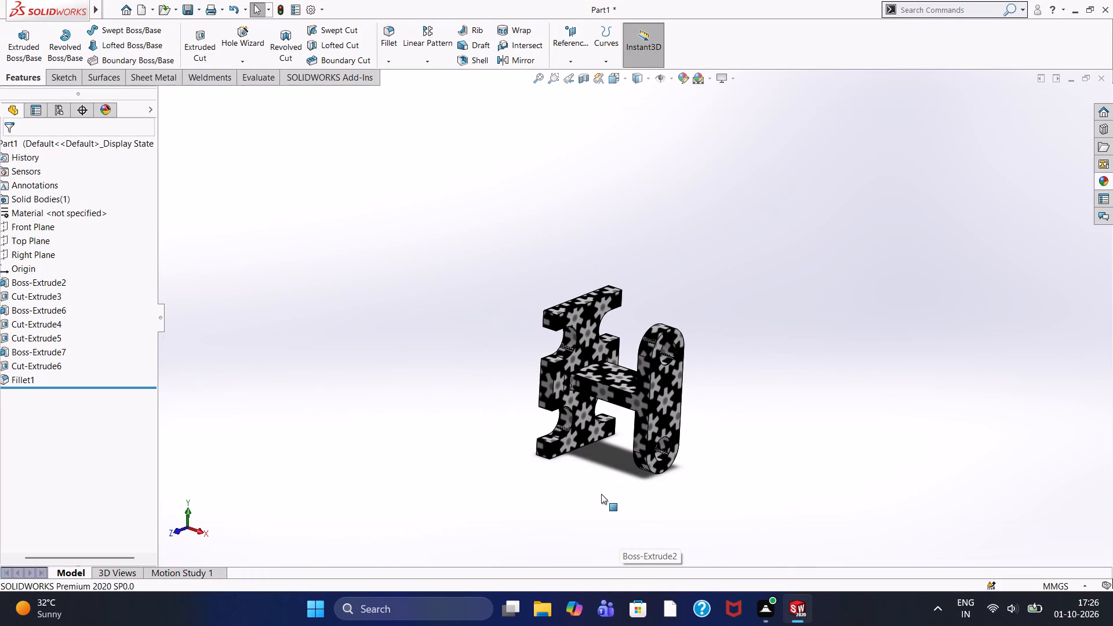
{"action": "scroll", "coordinate": [699, 464], "scroll_direction": "down", "scroll_amount": 1}
{"action": "scroll", "coordinate": [623, 471], "scroll_direction": "down", "scroll_amount": 2}
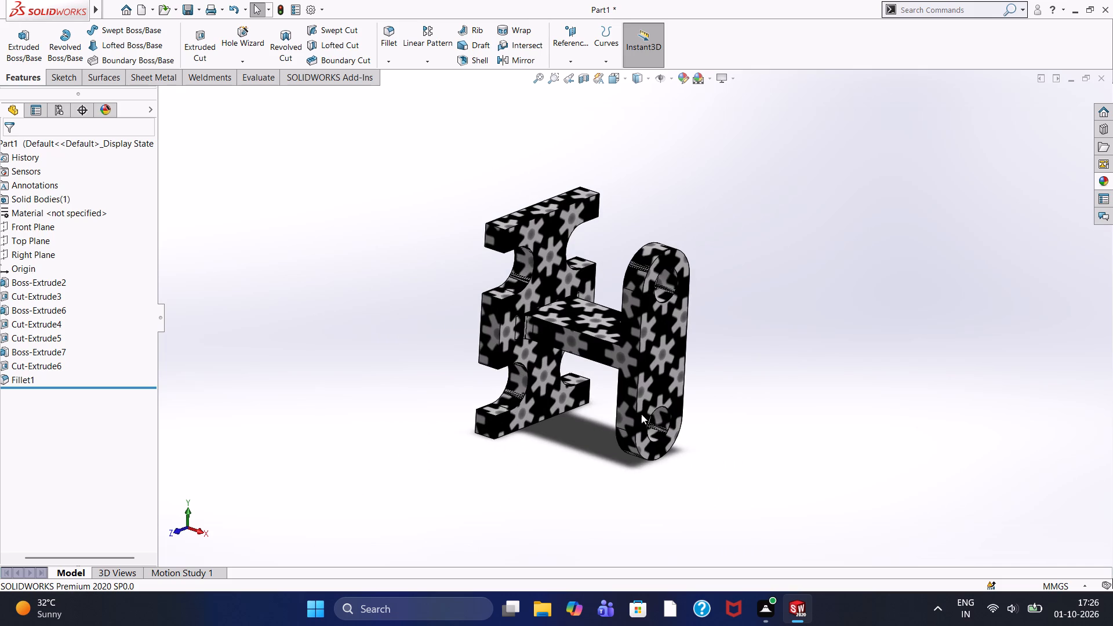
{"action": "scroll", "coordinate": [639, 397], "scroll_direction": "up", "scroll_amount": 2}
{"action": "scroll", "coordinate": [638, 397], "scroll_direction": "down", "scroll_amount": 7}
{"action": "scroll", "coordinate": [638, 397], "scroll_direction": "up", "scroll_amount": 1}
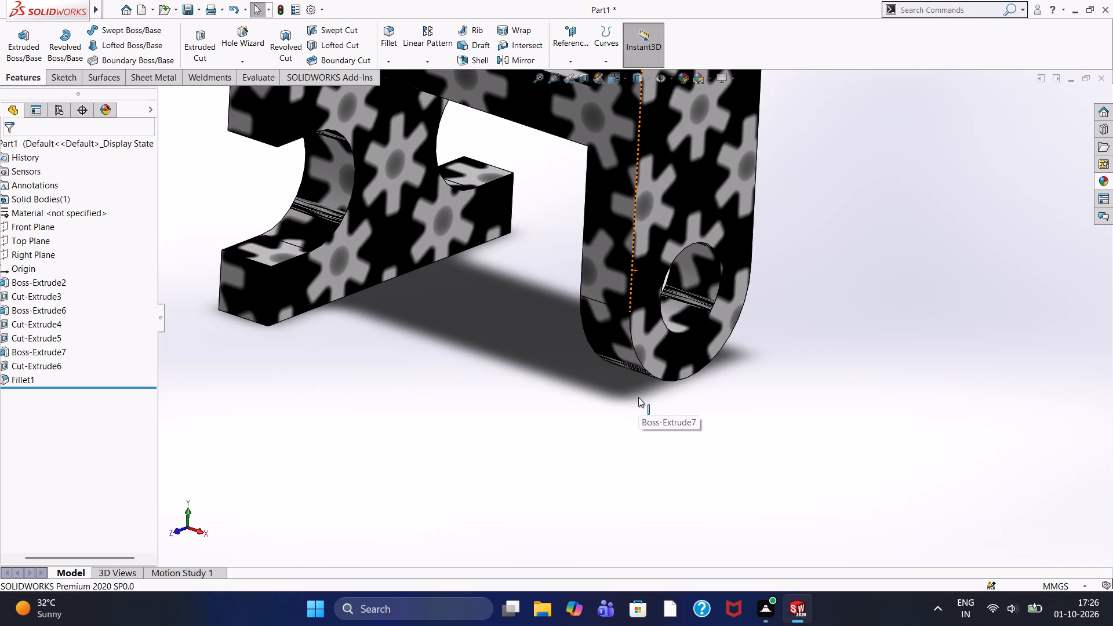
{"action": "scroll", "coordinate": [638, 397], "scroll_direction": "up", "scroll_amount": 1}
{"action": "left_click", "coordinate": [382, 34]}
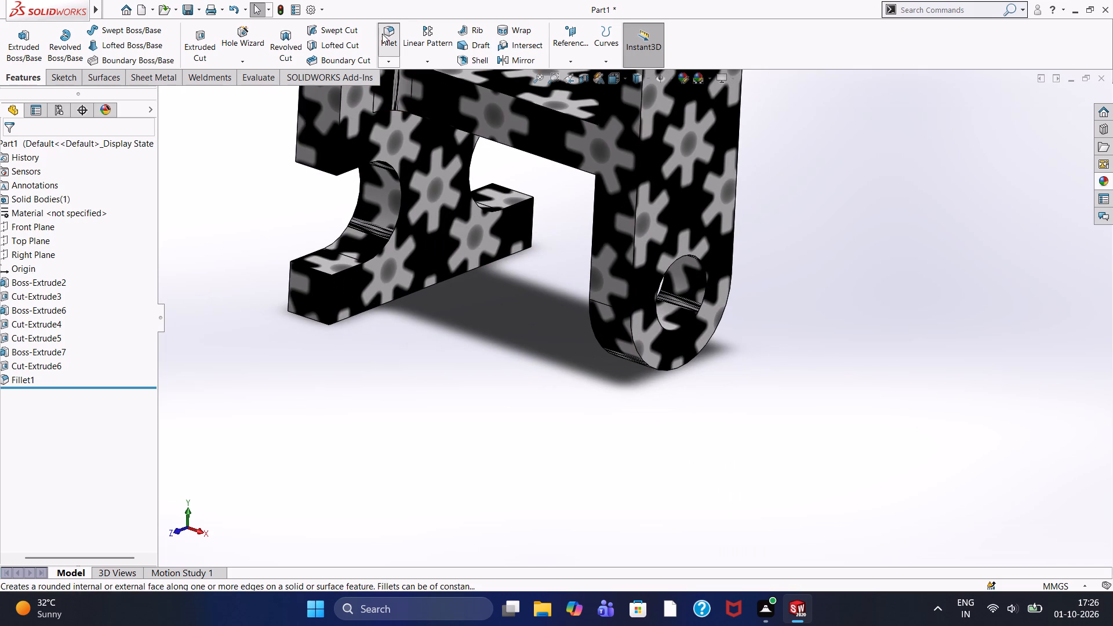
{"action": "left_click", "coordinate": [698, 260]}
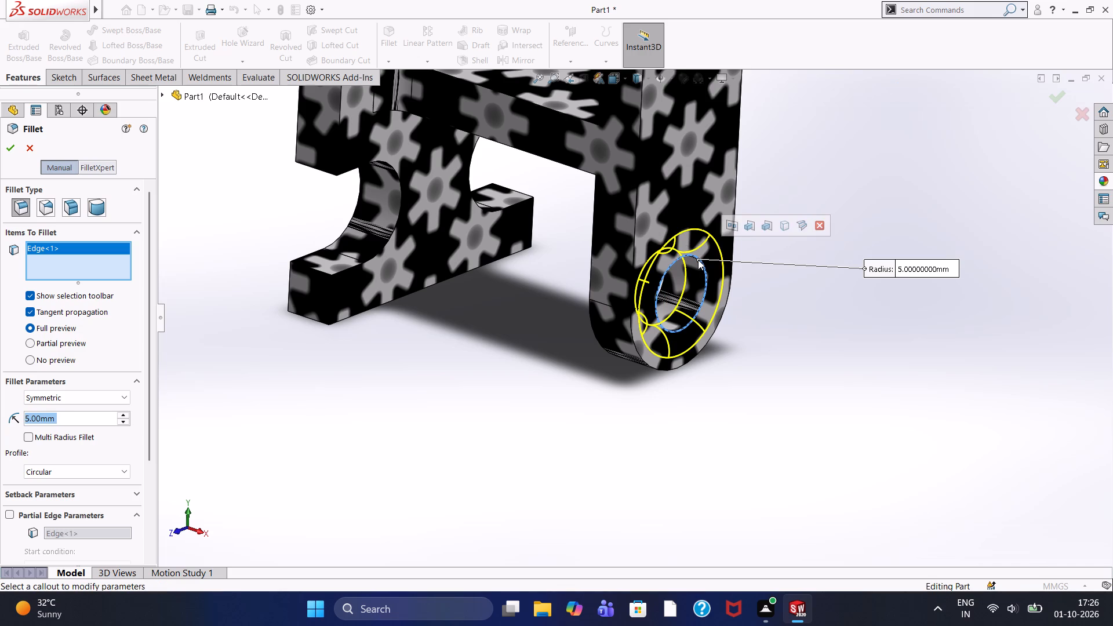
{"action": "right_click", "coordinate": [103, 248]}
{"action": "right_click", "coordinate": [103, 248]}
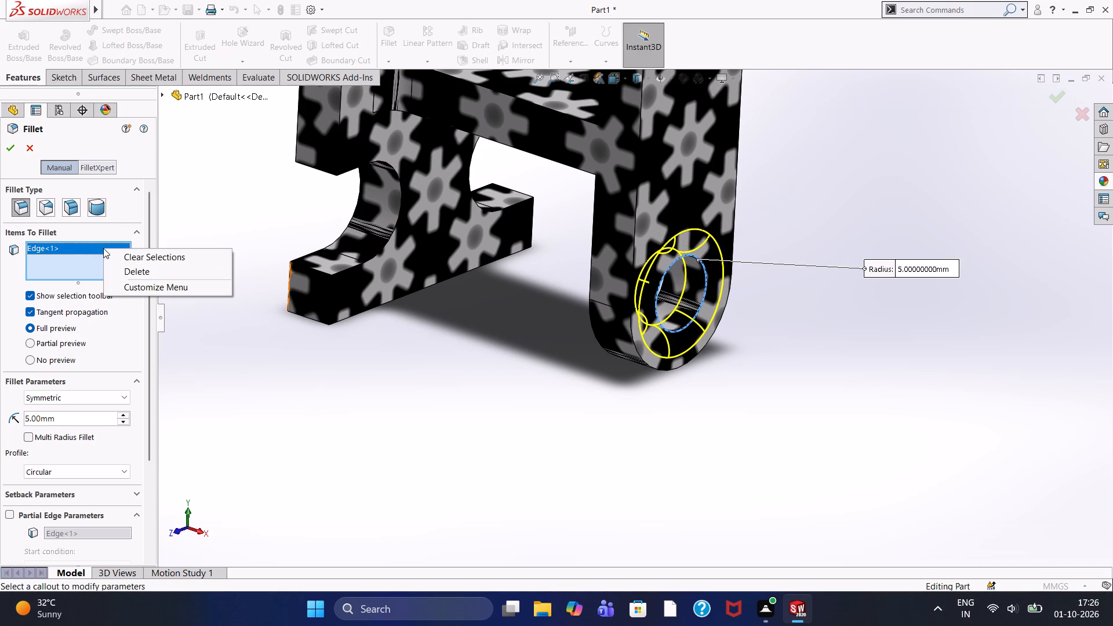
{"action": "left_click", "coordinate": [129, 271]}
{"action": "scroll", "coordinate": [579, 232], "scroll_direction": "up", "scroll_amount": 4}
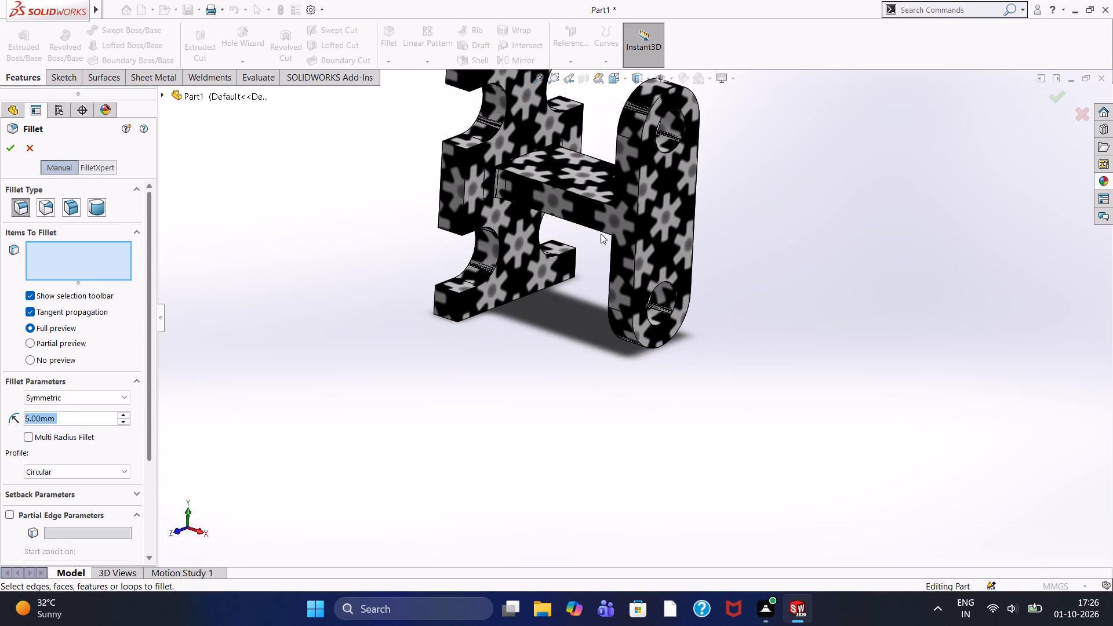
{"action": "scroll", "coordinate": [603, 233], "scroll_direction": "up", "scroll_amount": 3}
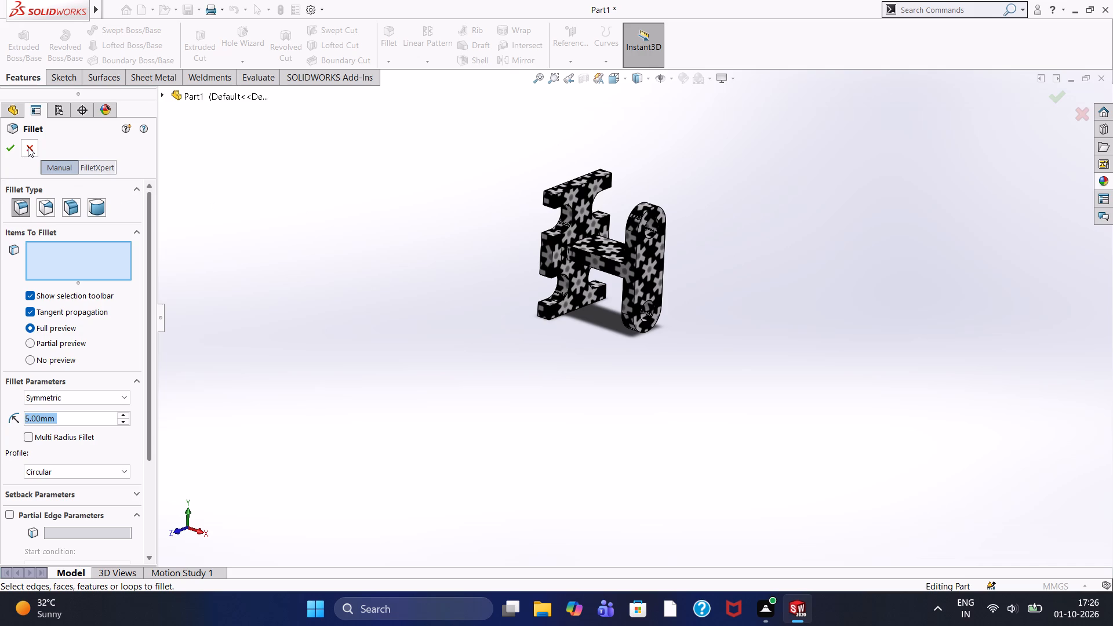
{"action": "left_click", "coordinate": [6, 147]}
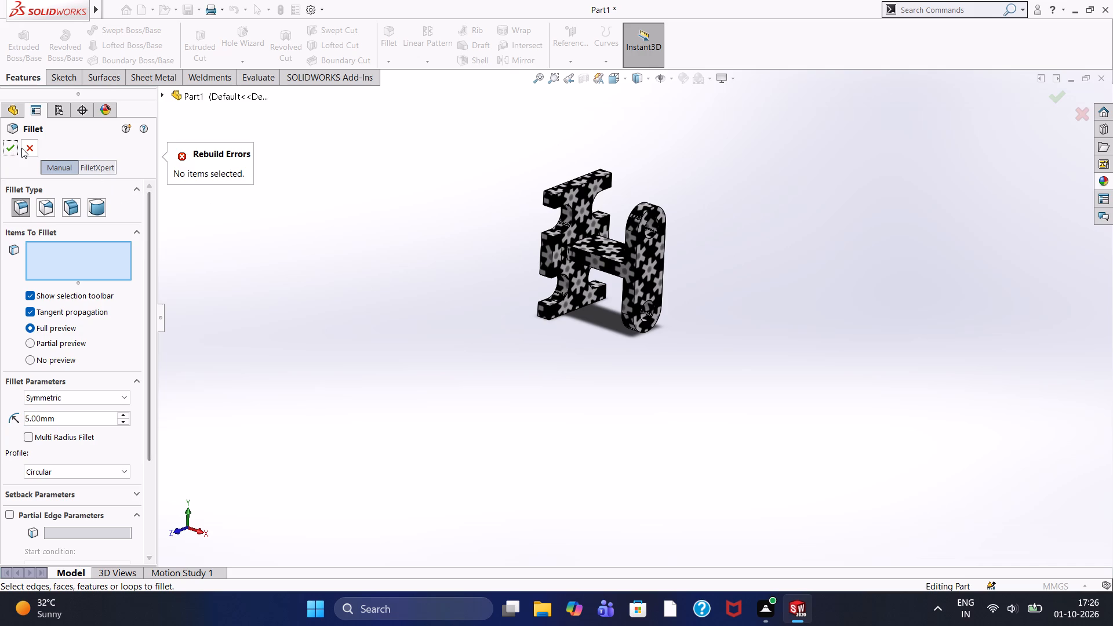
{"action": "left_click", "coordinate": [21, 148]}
Start a new sketch on the Front Plane, viewed face-on.
{"action": "scroll", "coordinate": [752, 235], "scroll_direction": "up", "scroll_amount": 3}
{"action": "scroll", "coordinate": [736, 228], "scroll_direction": "down", "scroll_amount": 3}
{"action": "scroll", "coordinate": [597, 346], "scroll_direction": "down", "scroll_amount": 4}
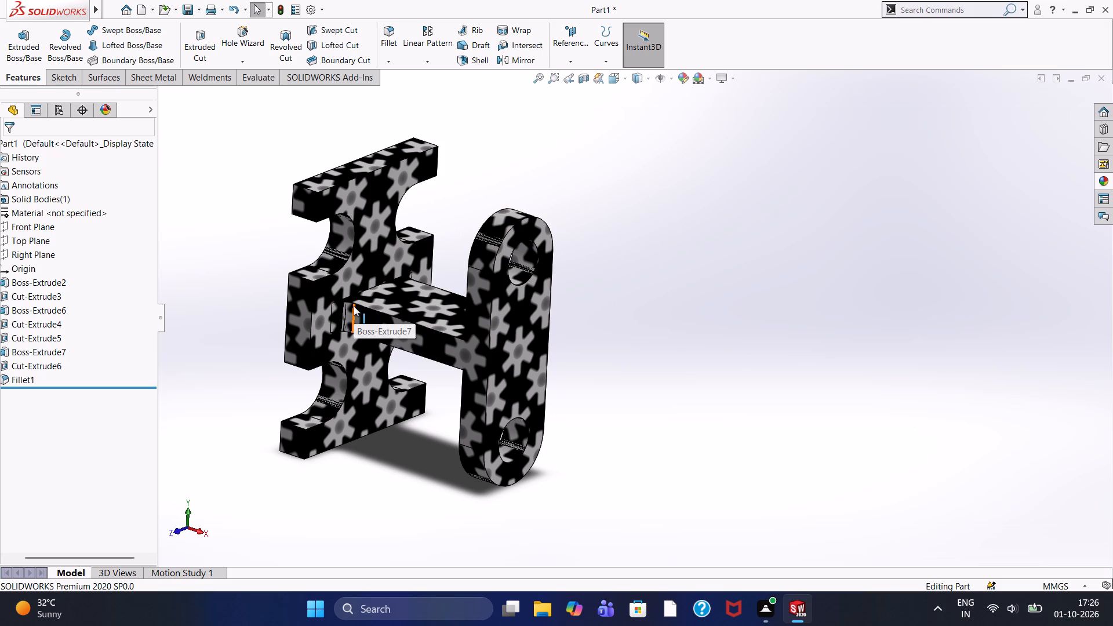
{"action": "scroll", "coordinate": [584, 303], "scroll_direction": "up", "scroll_amount": 1}
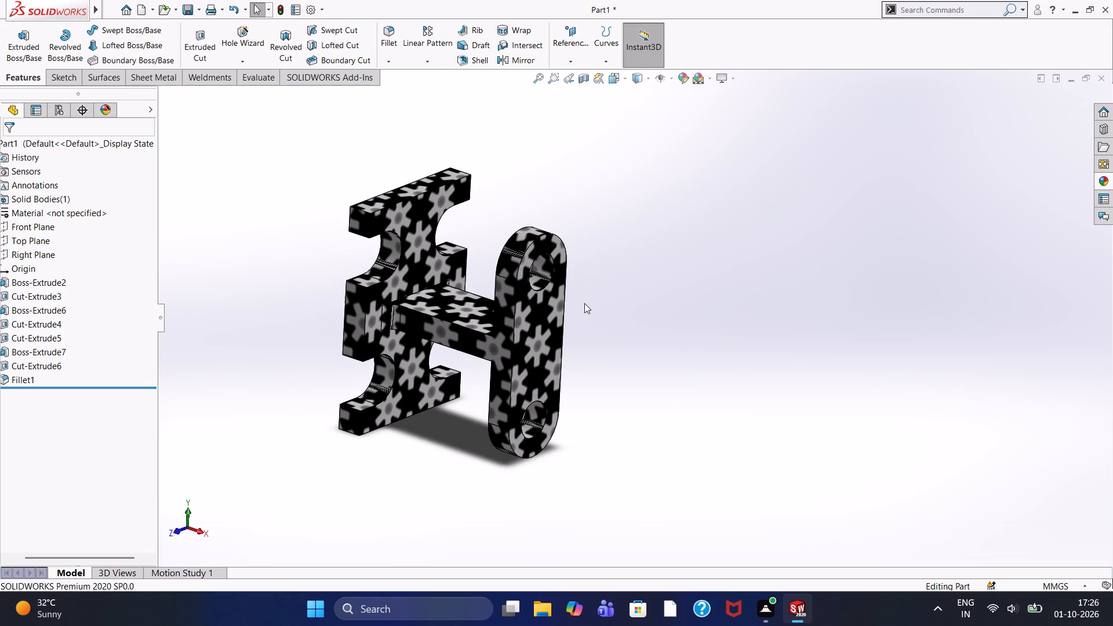
{"action": "left_click", "coordinate": [66, 74]}
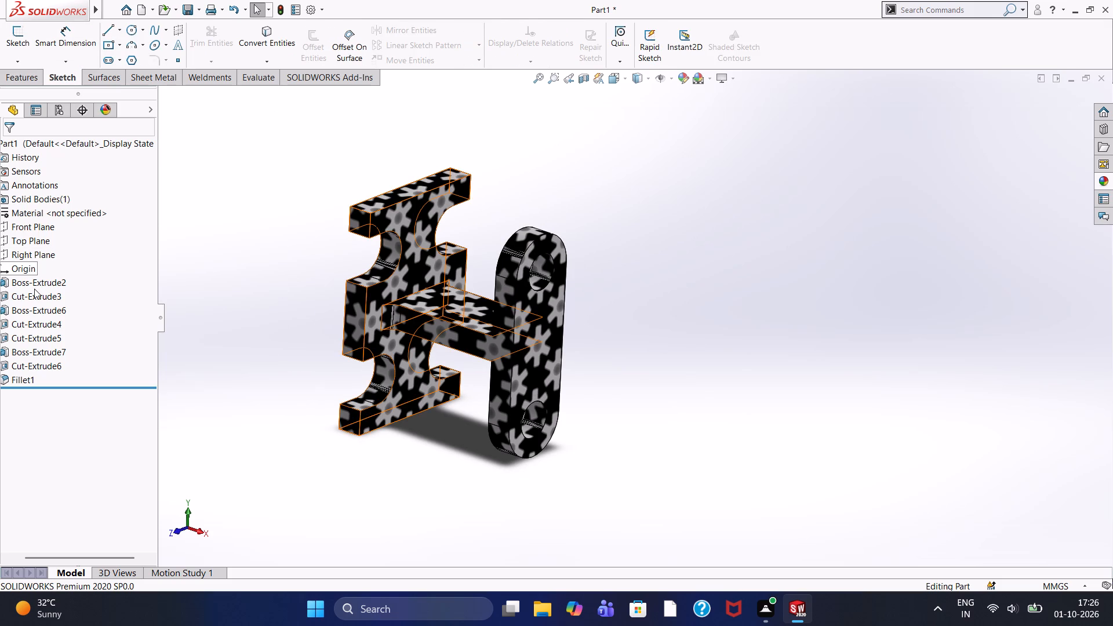
{"action": "left_click", "coordinate": [34, 230]}
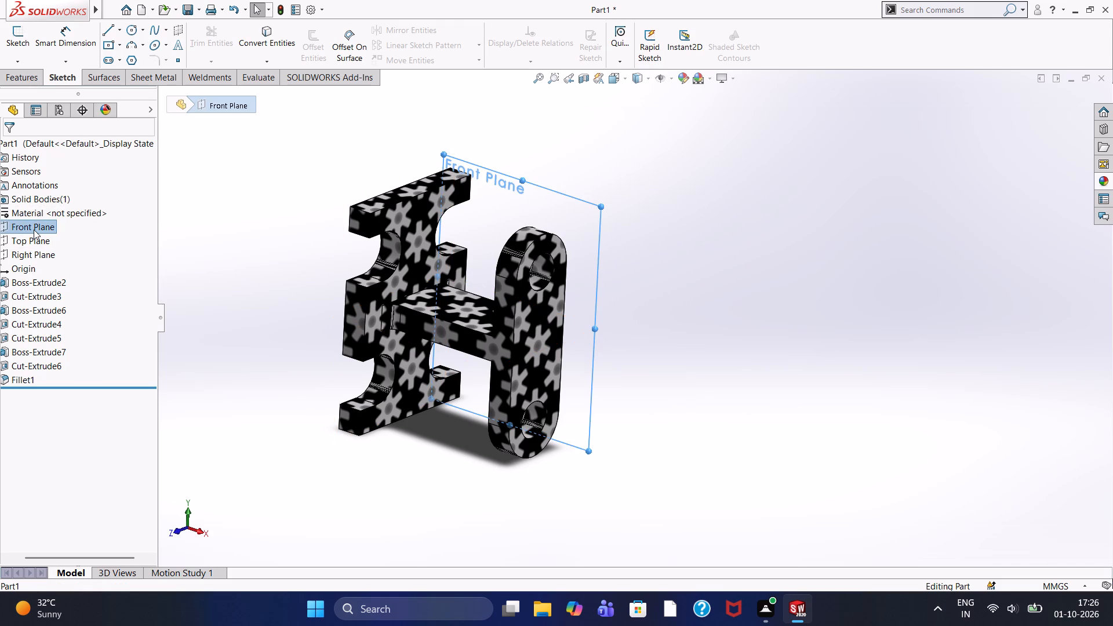
{"action": "key", "text": "ctrl+8"}
{"action": "left_click", "coordinate": [329, 263]}
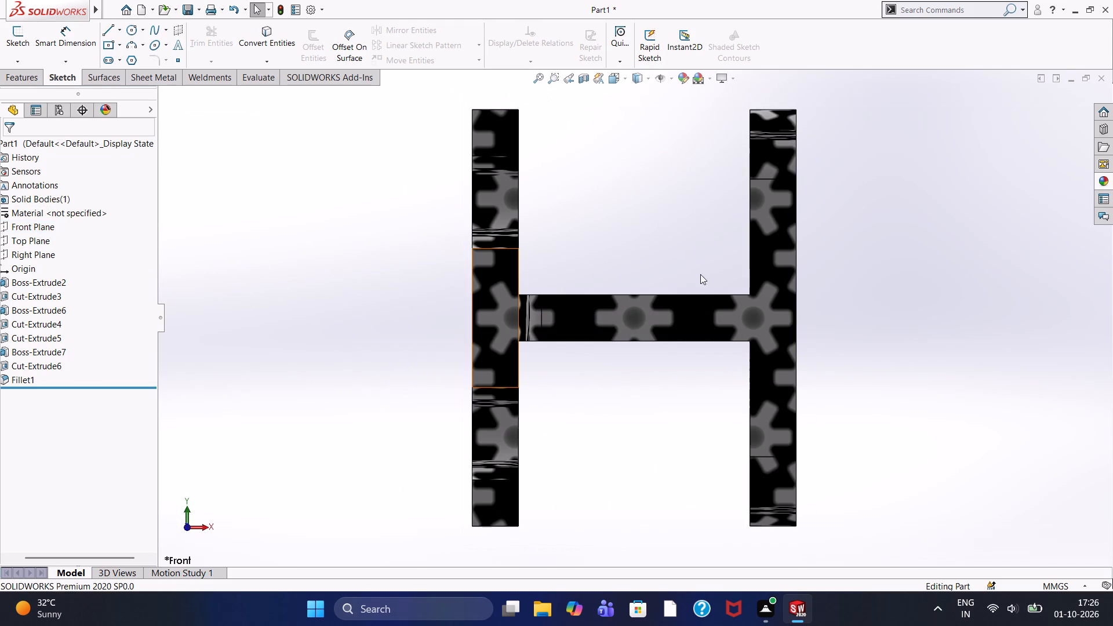
{"action": "scroll", "coordinate": [742, 261], "scroll_direction": "up", "scroll_amount": 2}
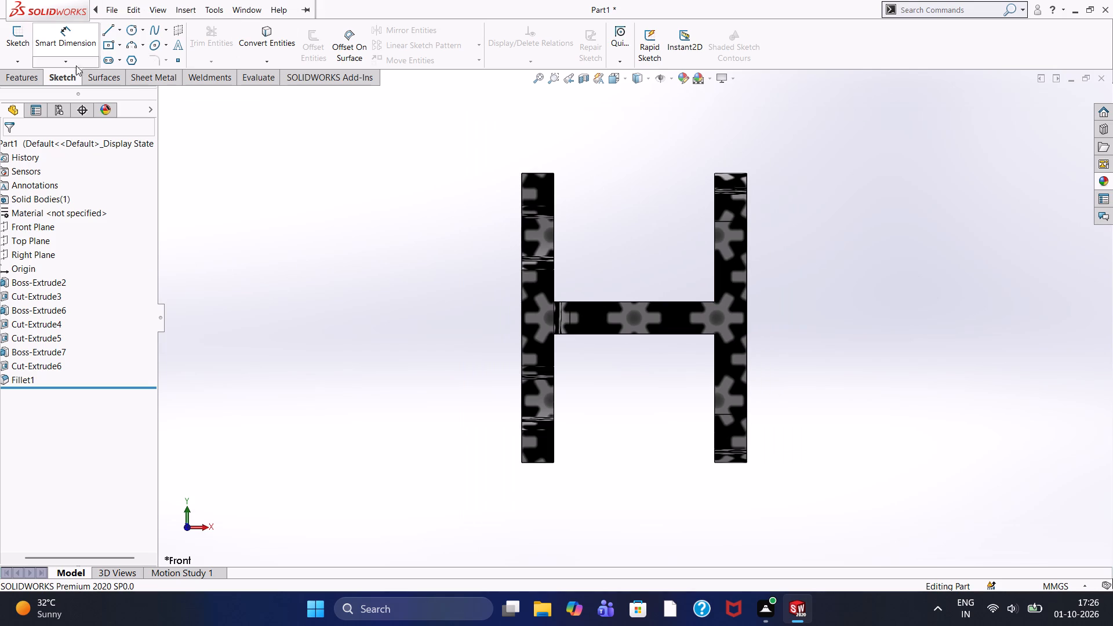
{"action": "left_click", "coordinate": [121, 29]}
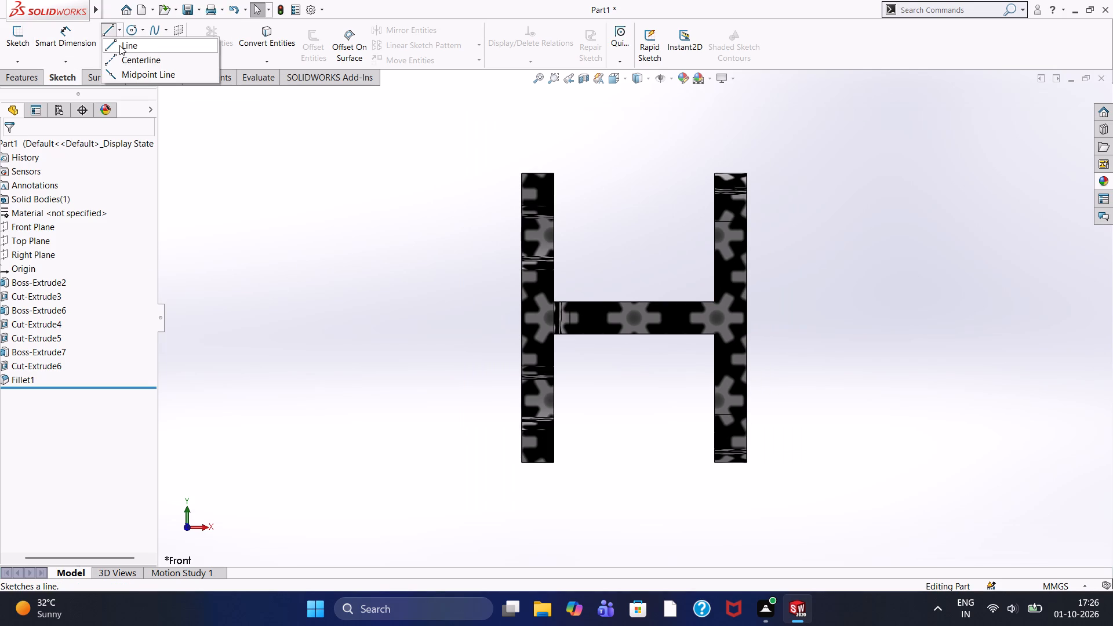
{"action": "left_click", "coordinate": [119, 46]}
{"action": "left_click", "coordinate": [12, 148]}
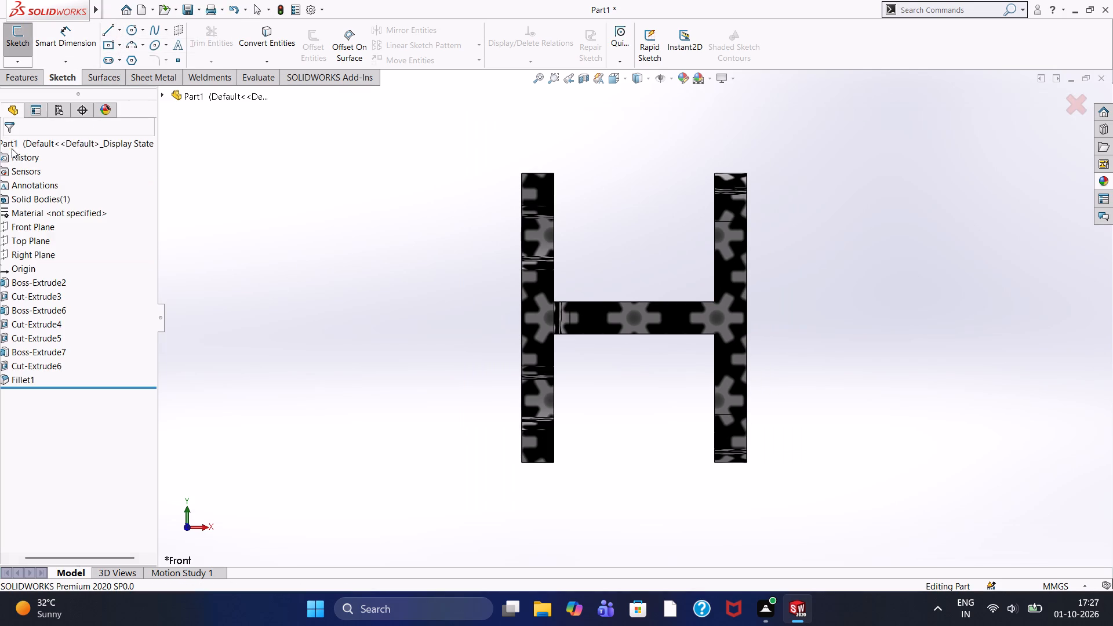
{"action": "left_click", "coordinate": [27, 226]}
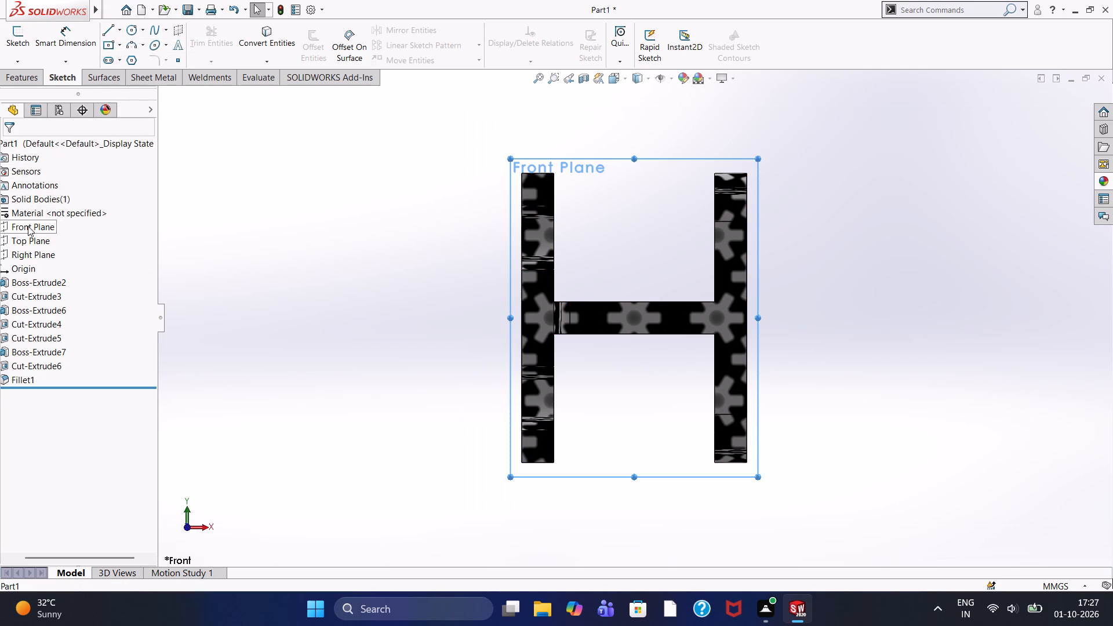
{"action": "left_click", "coordinate": [37, 206]}
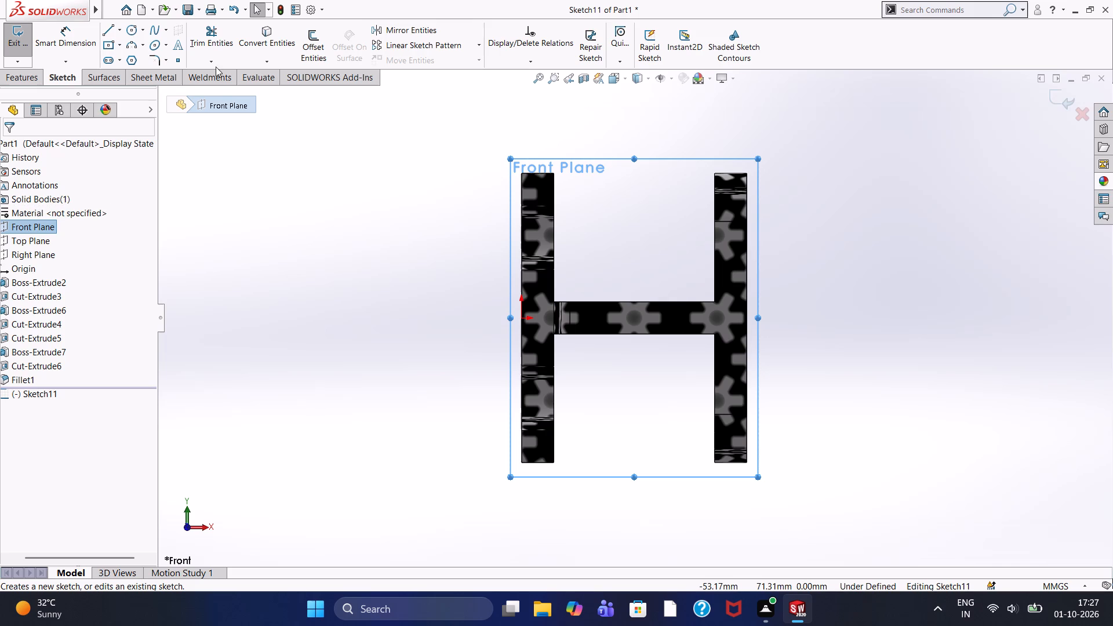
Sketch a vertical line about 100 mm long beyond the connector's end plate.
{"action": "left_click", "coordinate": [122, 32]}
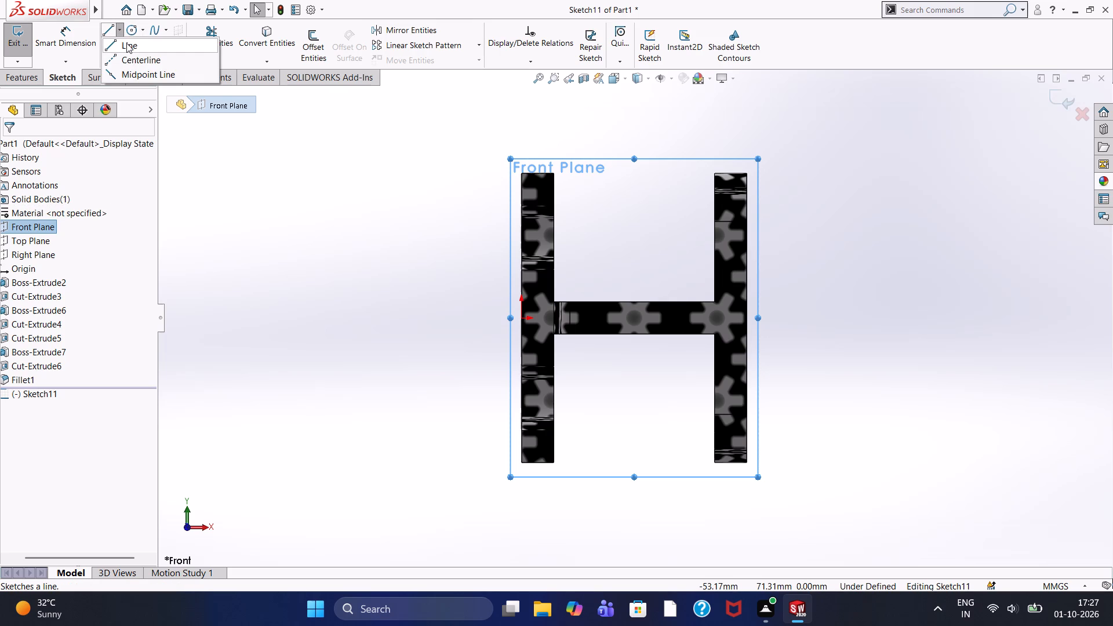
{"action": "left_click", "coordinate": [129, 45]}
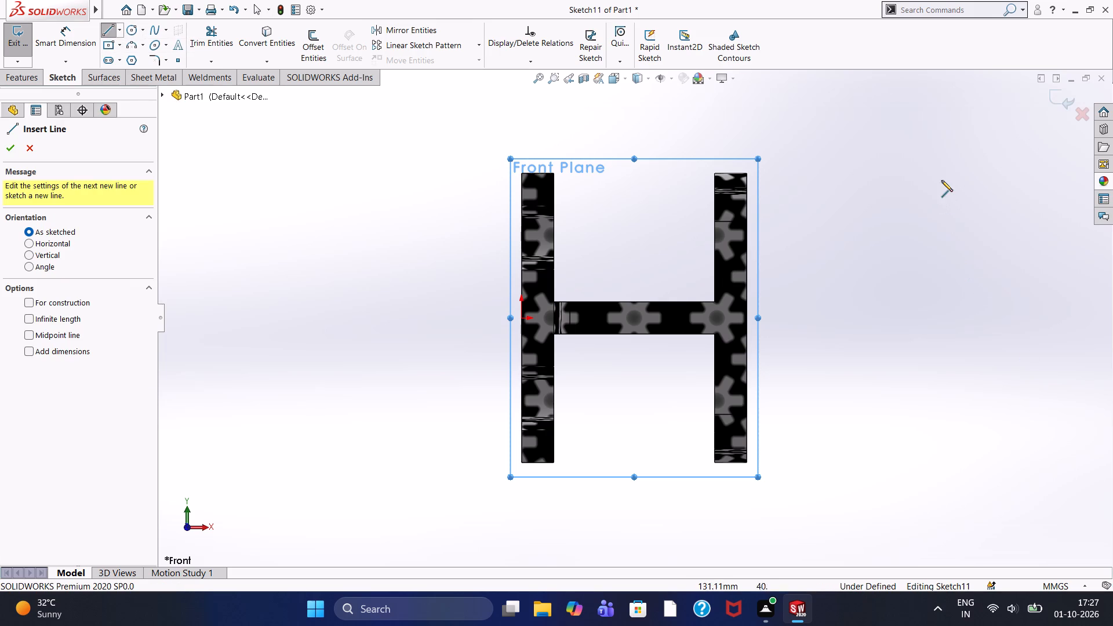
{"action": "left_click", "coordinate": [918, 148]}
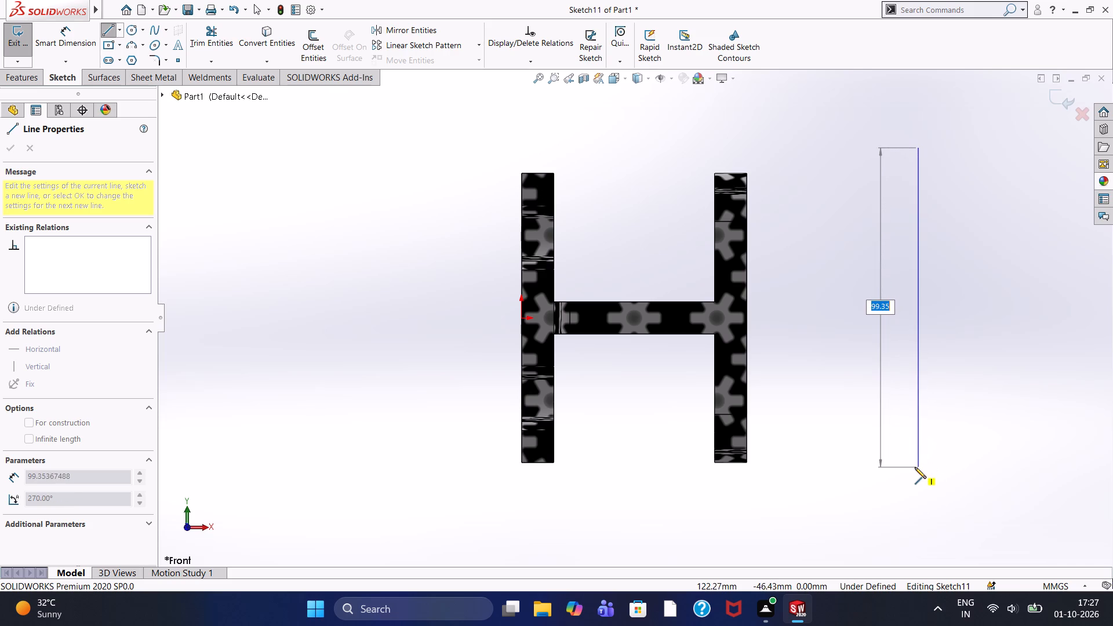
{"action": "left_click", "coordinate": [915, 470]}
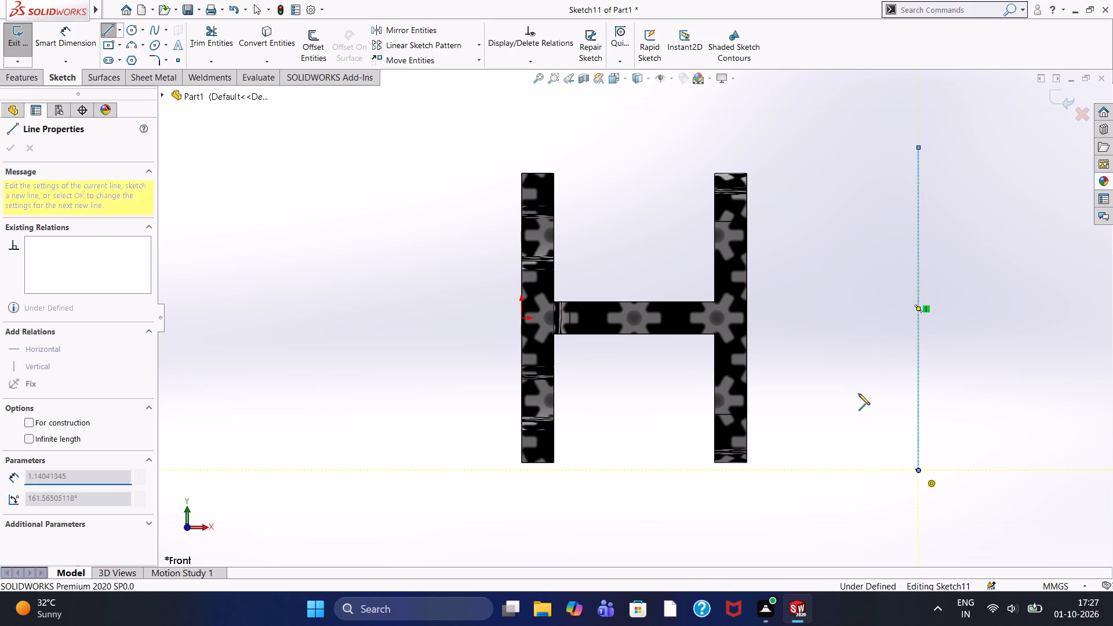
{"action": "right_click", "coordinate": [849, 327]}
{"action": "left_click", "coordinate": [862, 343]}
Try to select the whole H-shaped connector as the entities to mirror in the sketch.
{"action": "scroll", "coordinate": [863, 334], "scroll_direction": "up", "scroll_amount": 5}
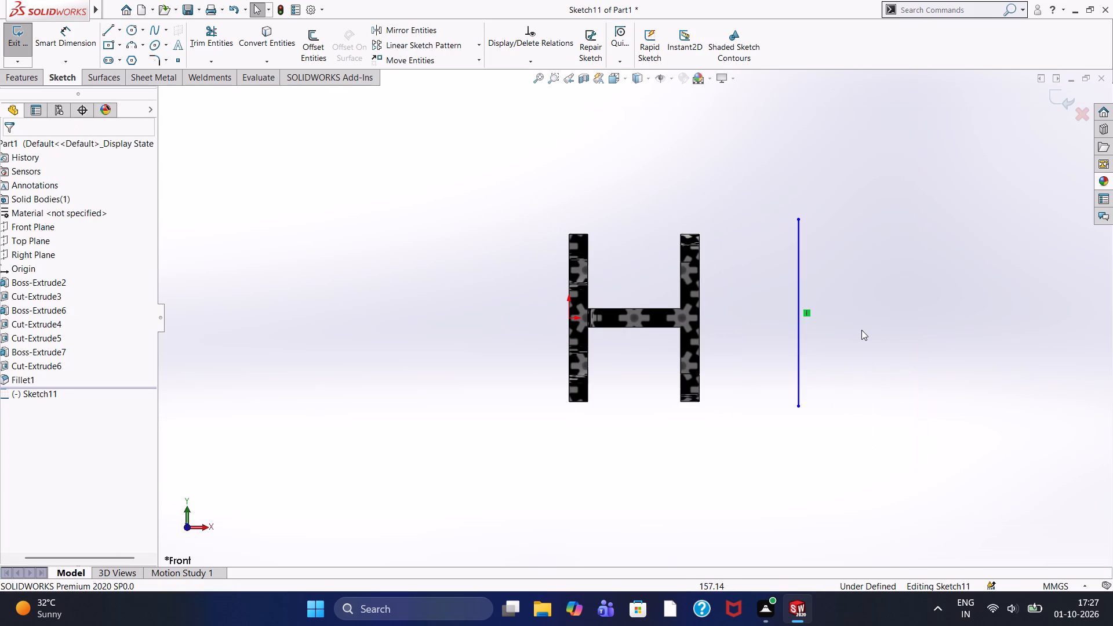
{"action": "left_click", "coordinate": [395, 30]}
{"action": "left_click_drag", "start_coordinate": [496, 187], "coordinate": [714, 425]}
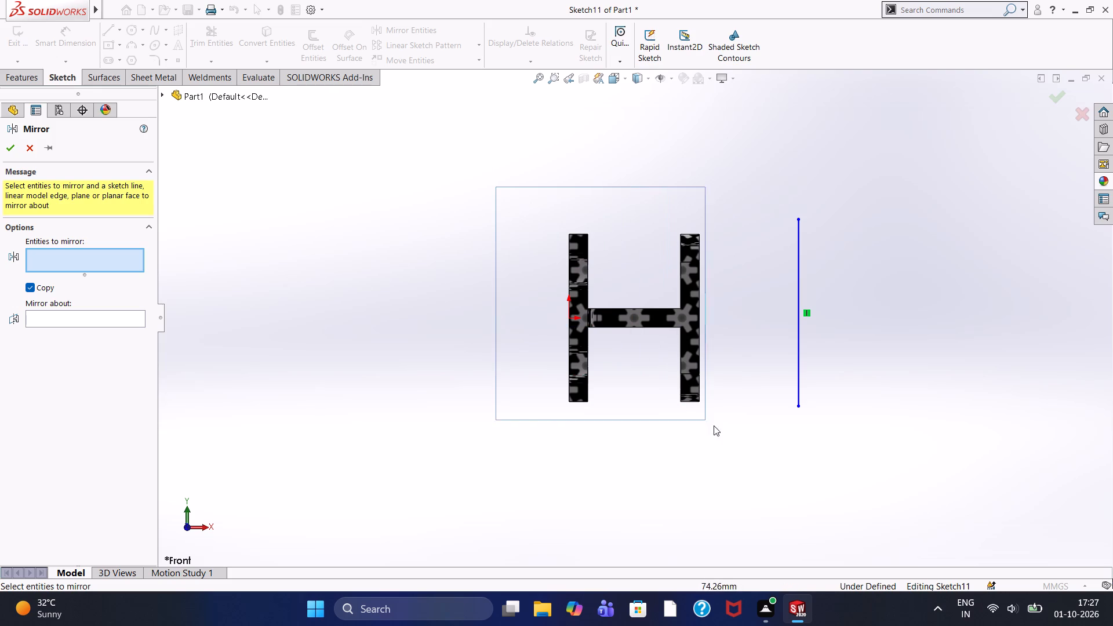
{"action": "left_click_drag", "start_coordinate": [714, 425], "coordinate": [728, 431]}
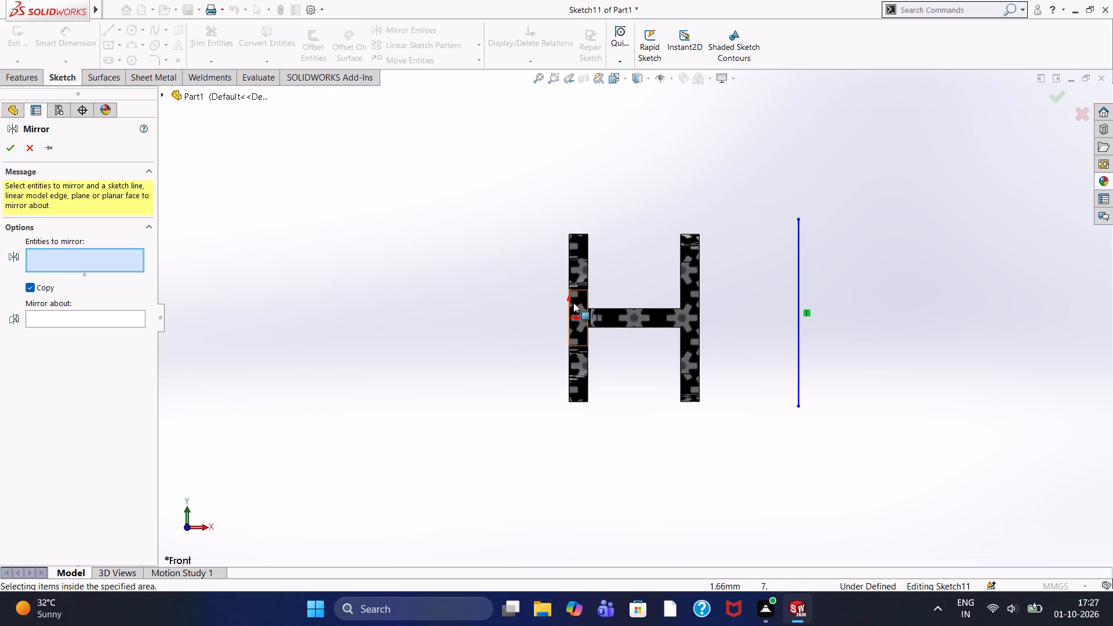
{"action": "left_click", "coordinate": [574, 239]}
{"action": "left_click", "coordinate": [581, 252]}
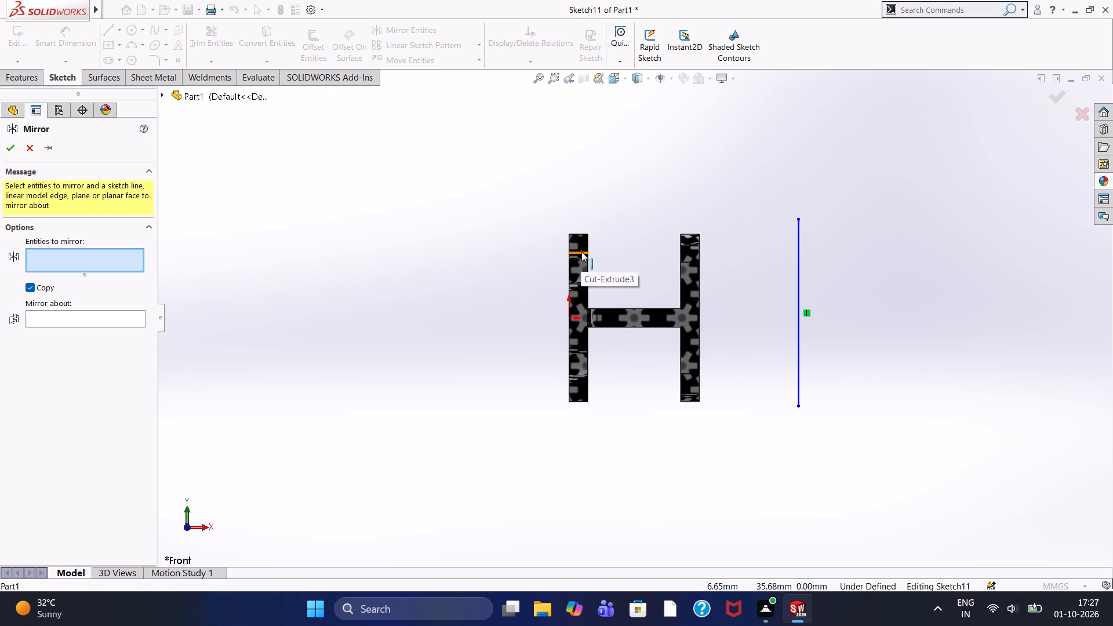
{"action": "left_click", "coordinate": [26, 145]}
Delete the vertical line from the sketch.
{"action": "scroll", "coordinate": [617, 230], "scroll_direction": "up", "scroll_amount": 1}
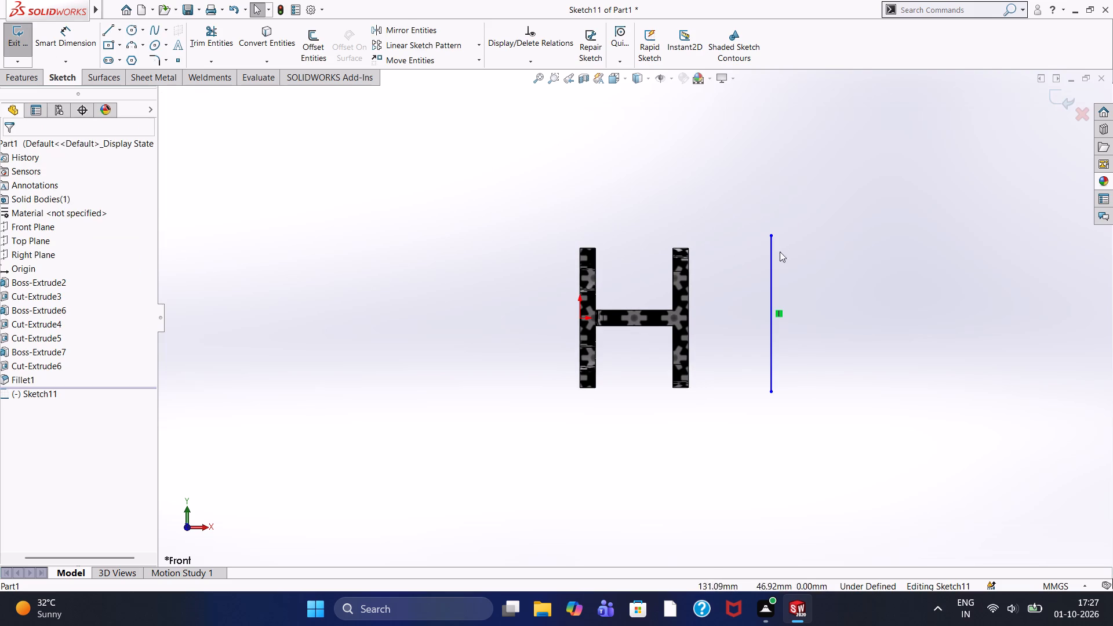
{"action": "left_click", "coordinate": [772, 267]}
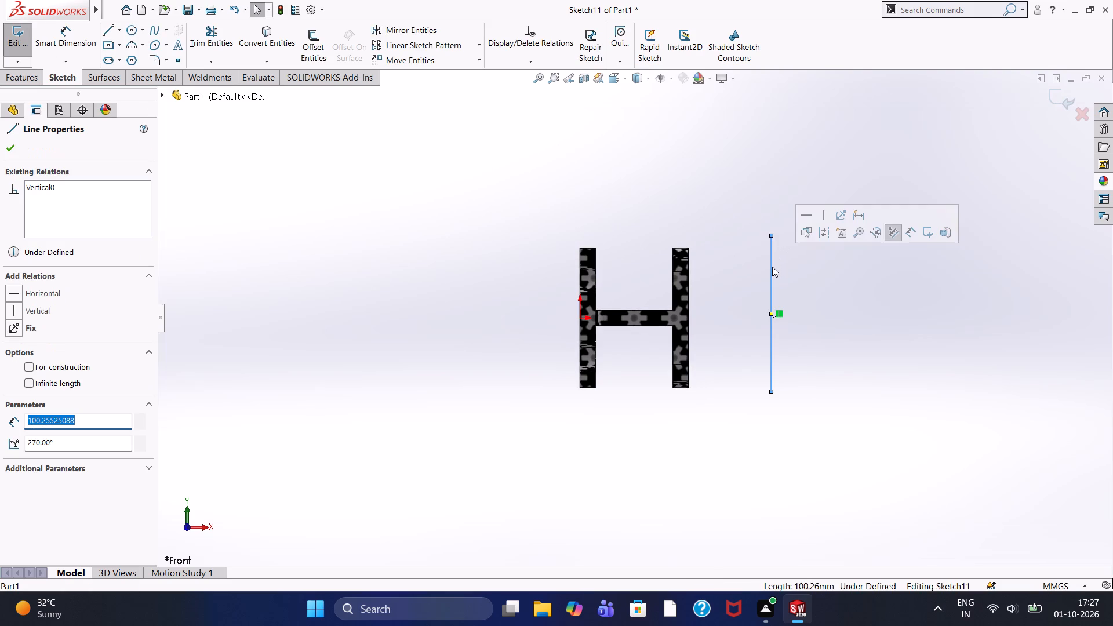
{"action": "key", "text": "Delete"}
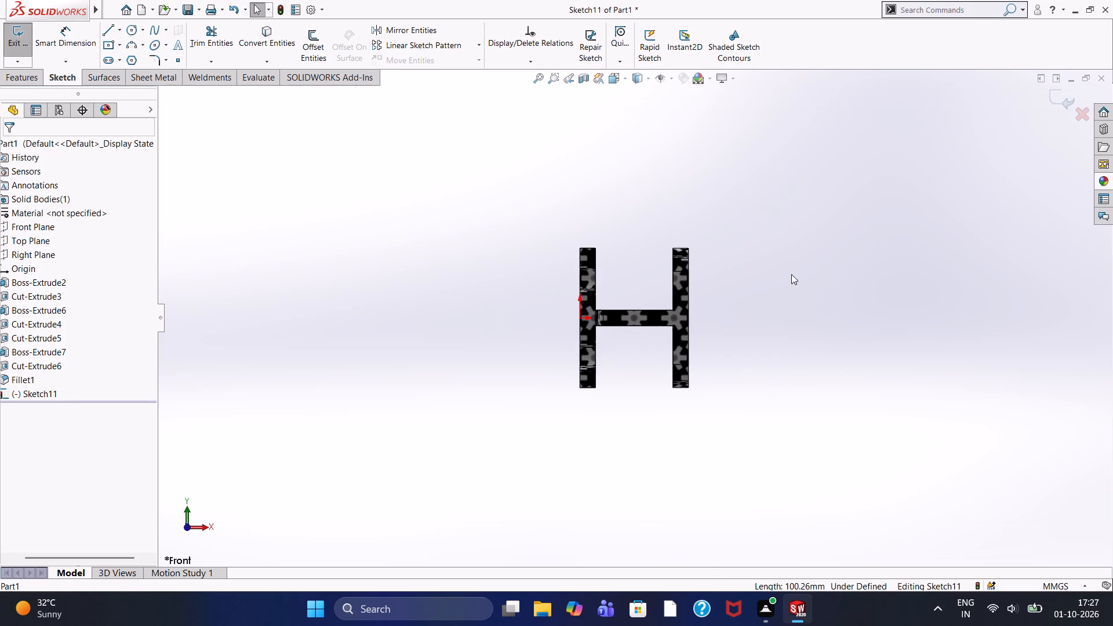
Sketch beside the connector, level with its top, a 90 mm vertical line down, a 10 mm bottom edge and a 40 mm vertical line up.
{"action": "scroll", "coordinate": [791, 274], "scroll_direction": "up", "scroll_amount": 2}
{"action": "scroll", "coordinate": [805, 305], "scroll_direction": "down", "scroll_amount": 3}
{"action": "scroll", "coordinate": [658, 310], "scroll_direction": "down", "scroll_amount": 2}
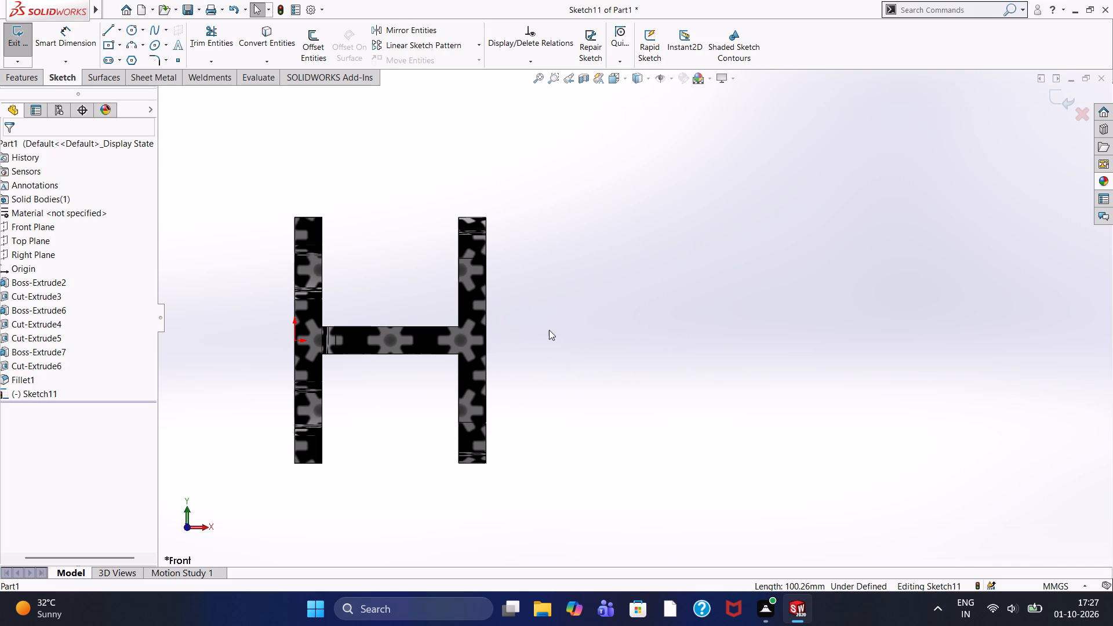
{"action": "scroll", "coordinate": [549, 330], "scroll_direction": "down", "scroll_amount": 1}
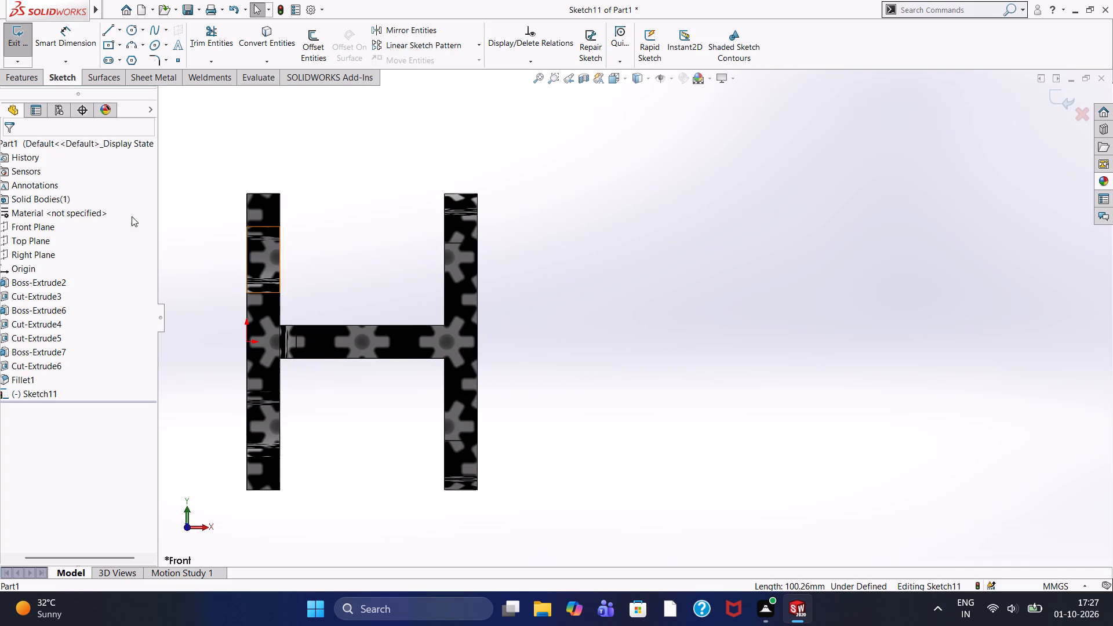
{"action": "left_click", "coordinate": [109, 32]}
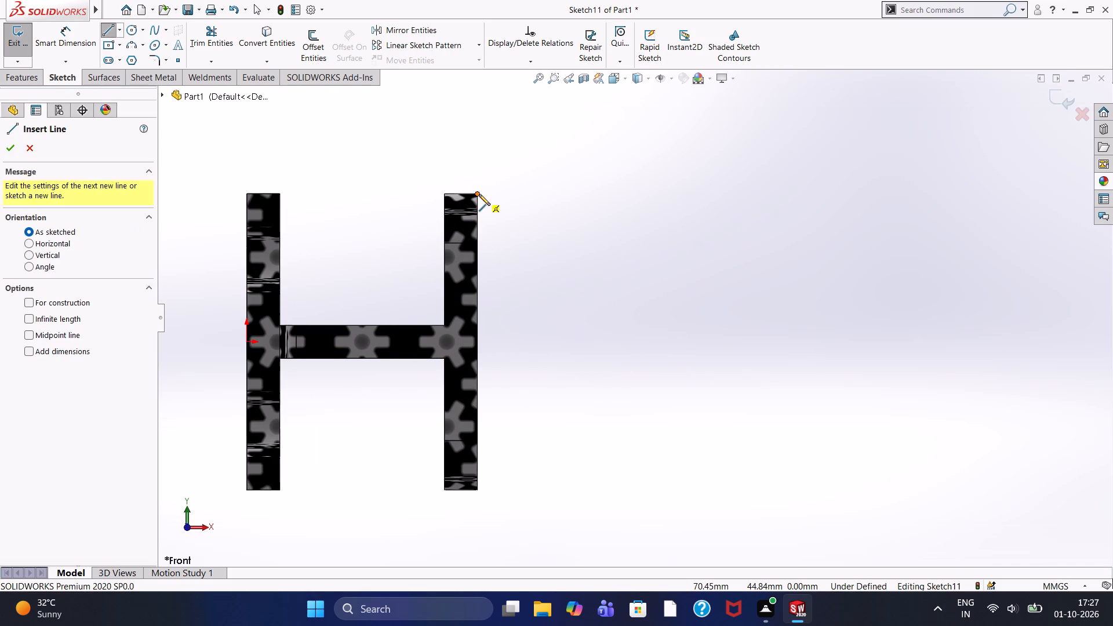
{"action": "left_click", "coordinate": [638, 193]}
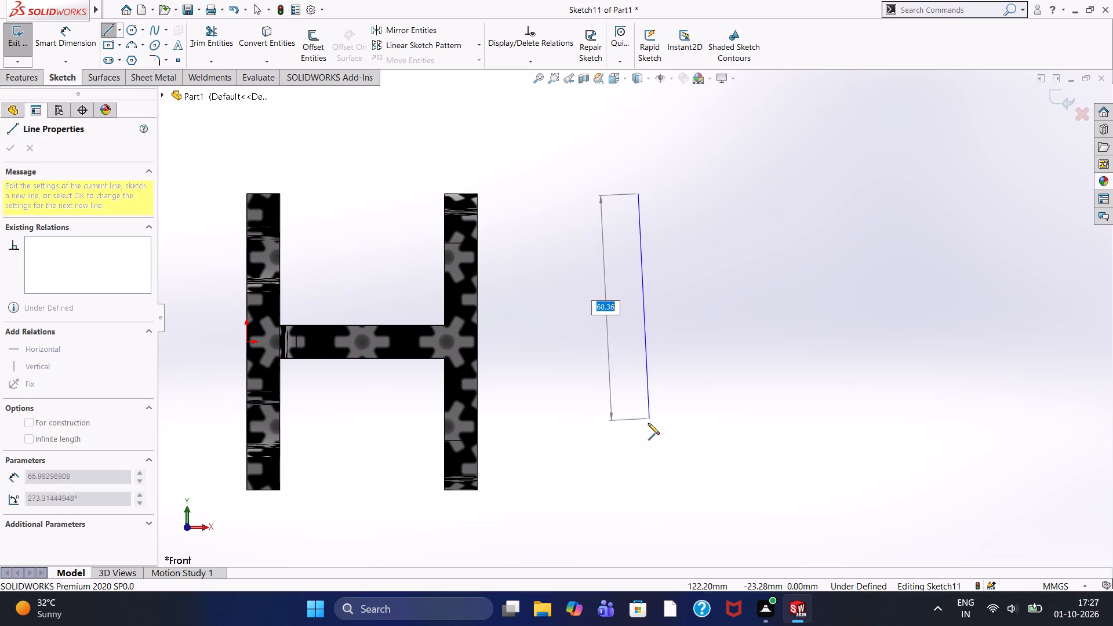
{"action": "type", "text": "90"}
{"action": "key", "text": "Return"}
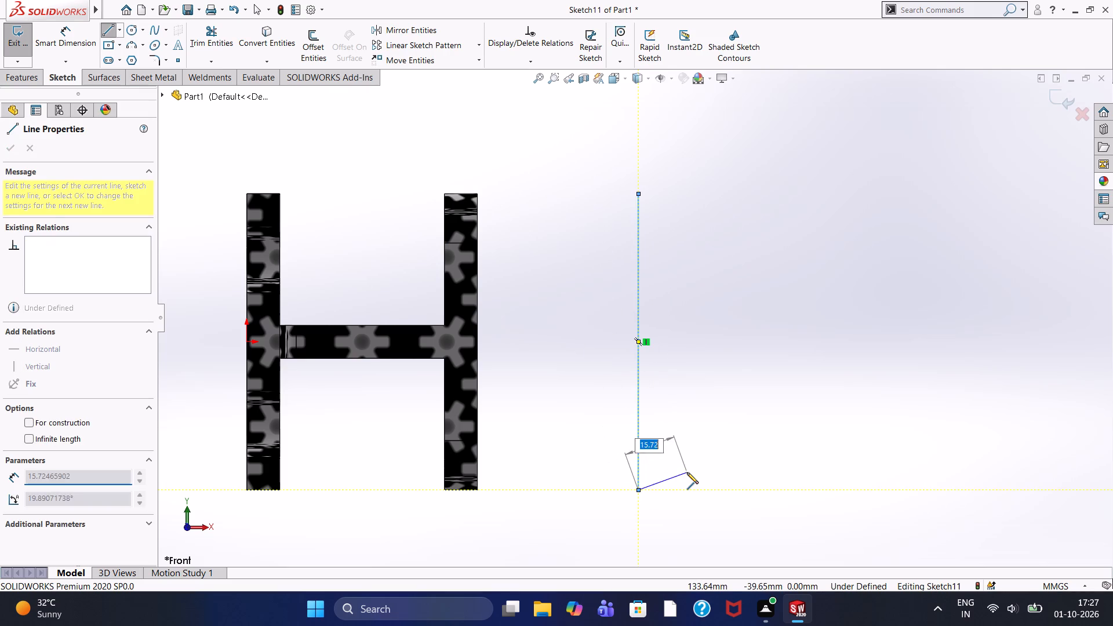
{"action": "type", "text": "10"}
{"action": "key", "text": "Return"}
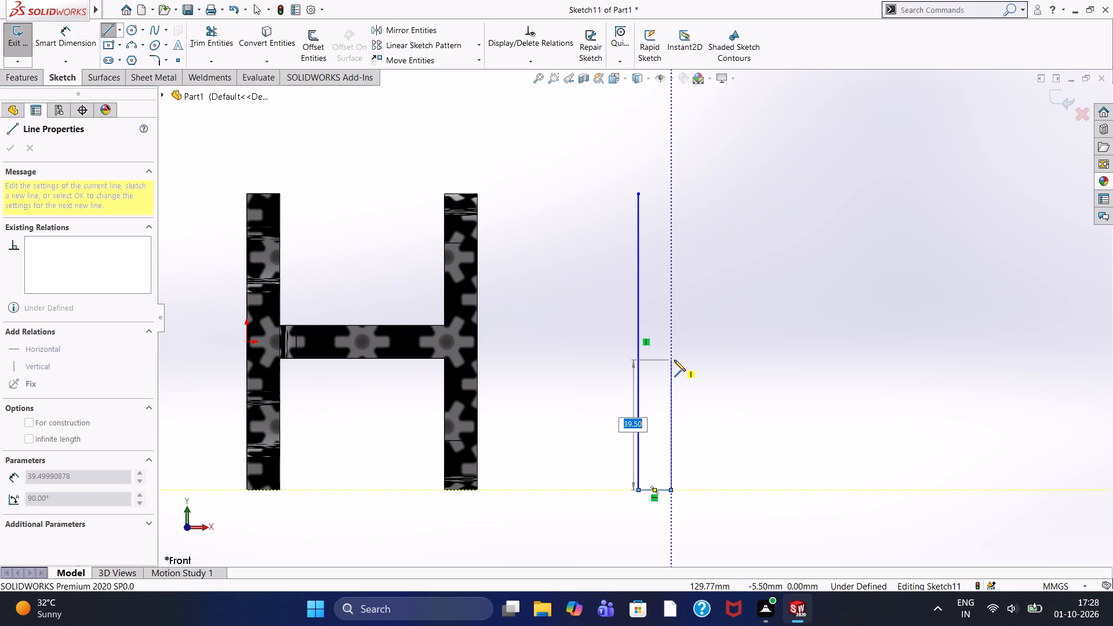
{"action": "type", "text": "40"}
{"action": "key", "text": "Return"}
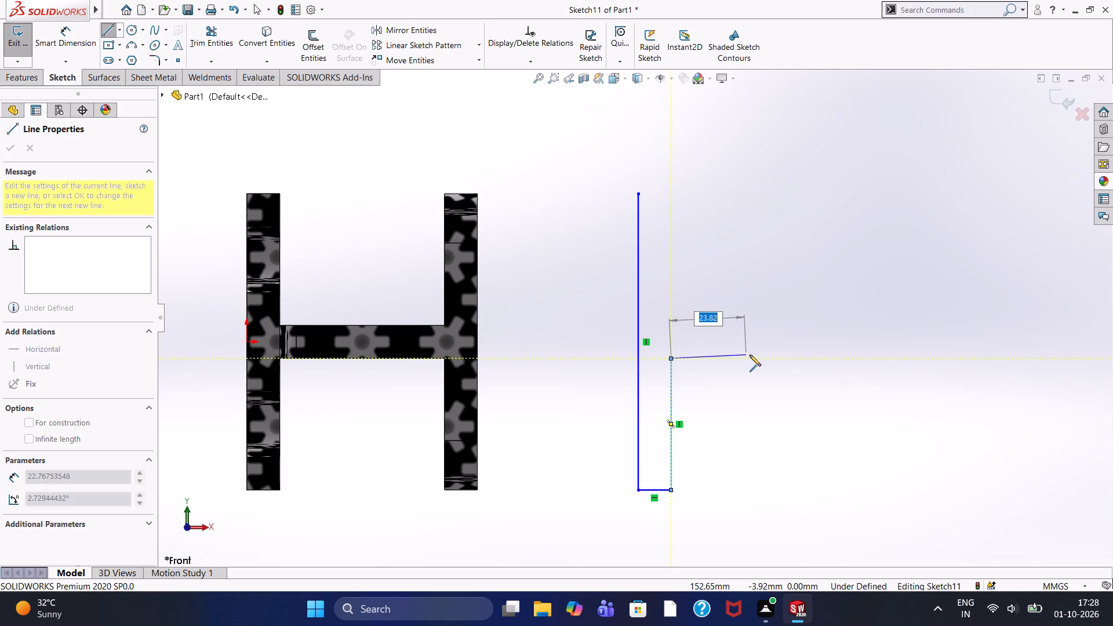
Complete the closed sideways-T profile with a 40 mm long, 10 mm thick arm, a 40 mm upper side and a 10 mm top edge.
{"action": "type", "text": "40"}
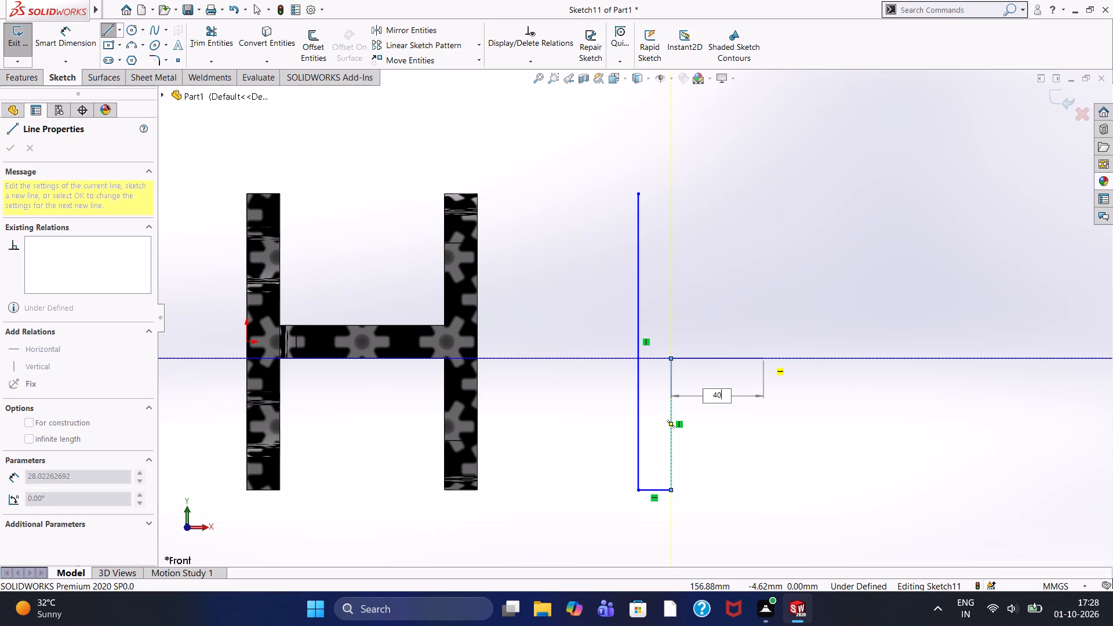
{"action": "key", "text": "Return"}
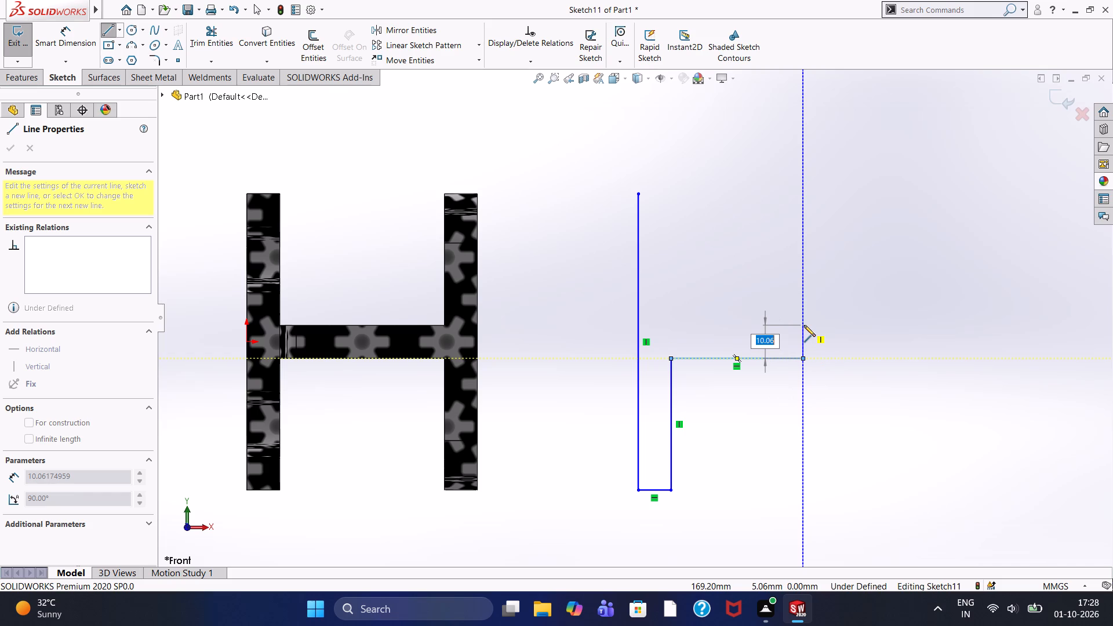
{"action": "type", "text": "10"}
{"action": "key", "text": "Return"}
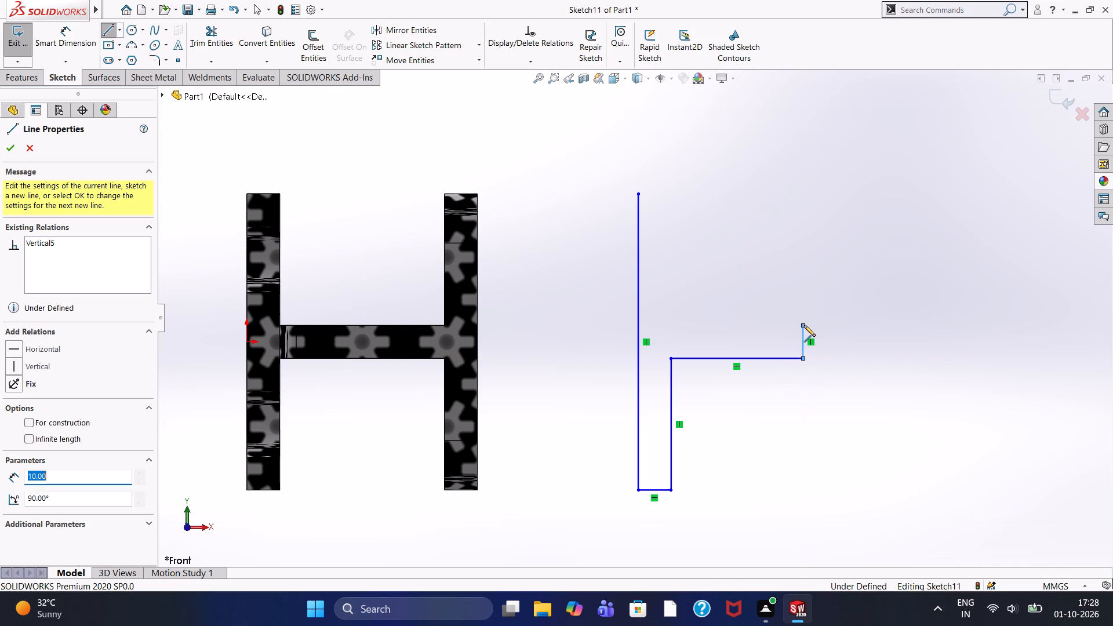
{"action": "left_click", "coordinate": [672, 324]}
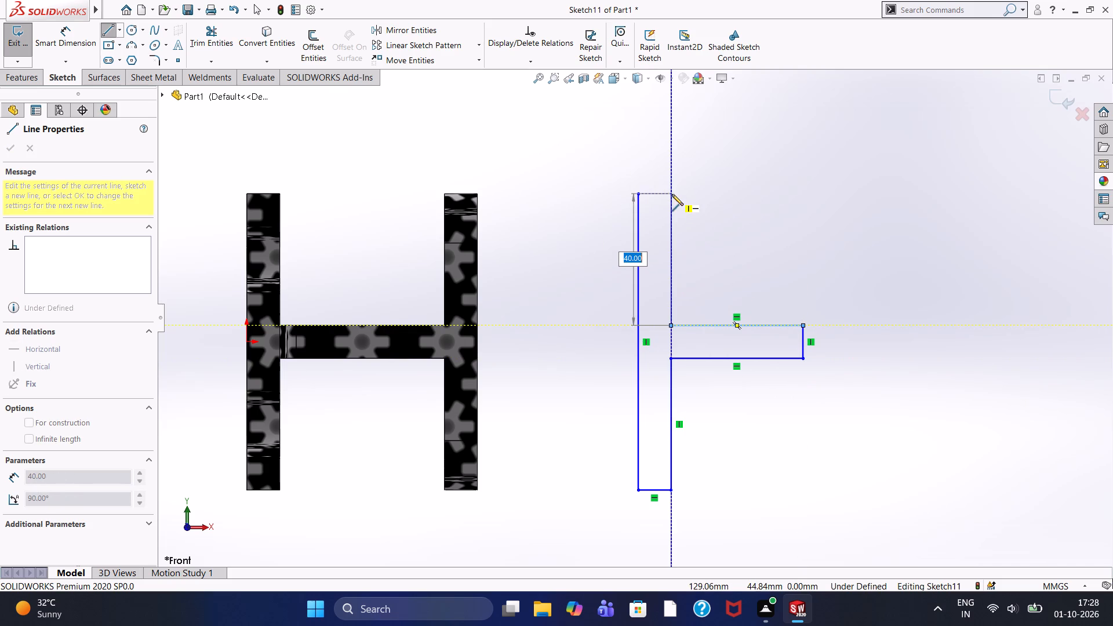
{"action": "left_click", "coordinate": [671, 191]}
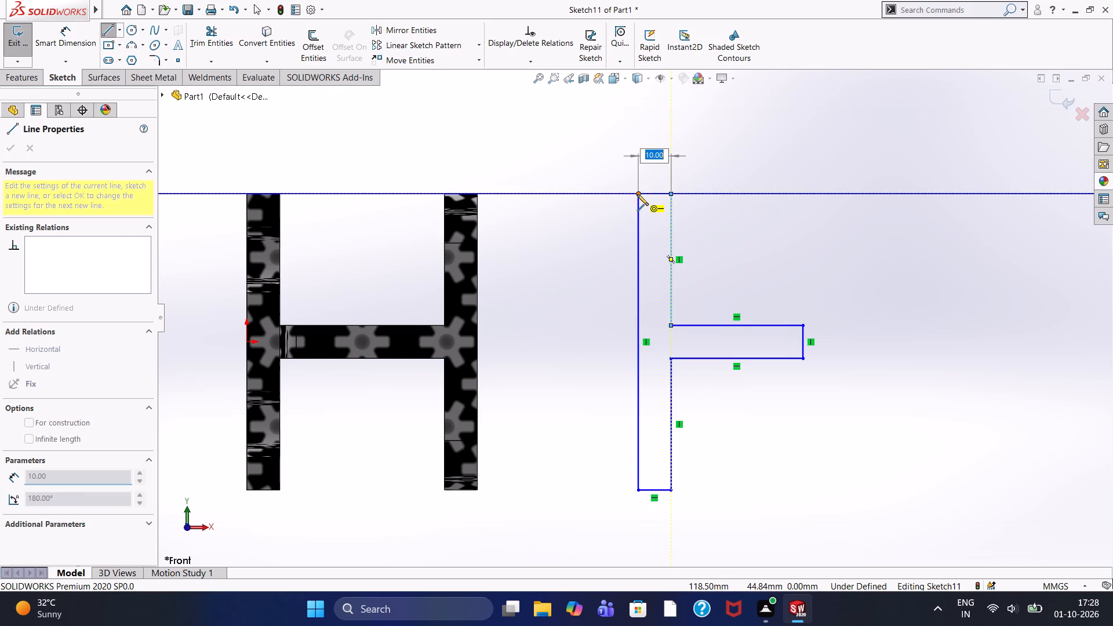
{"action": "left_click", "coordinate": [637, 194]}
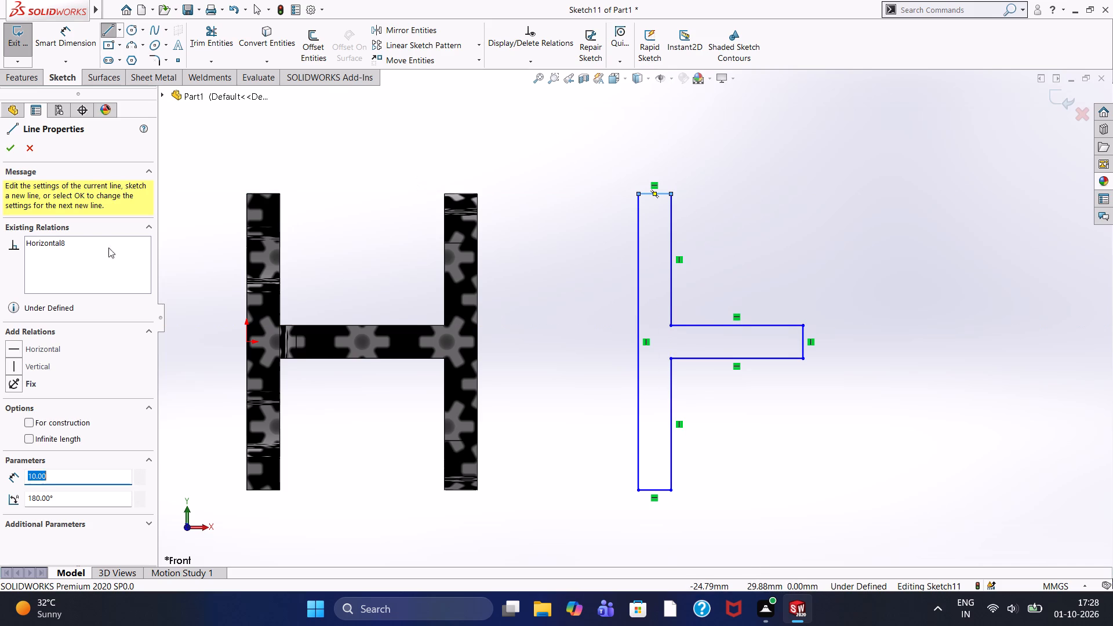
{"action": "right_click", "coordinate": [643, 114]}
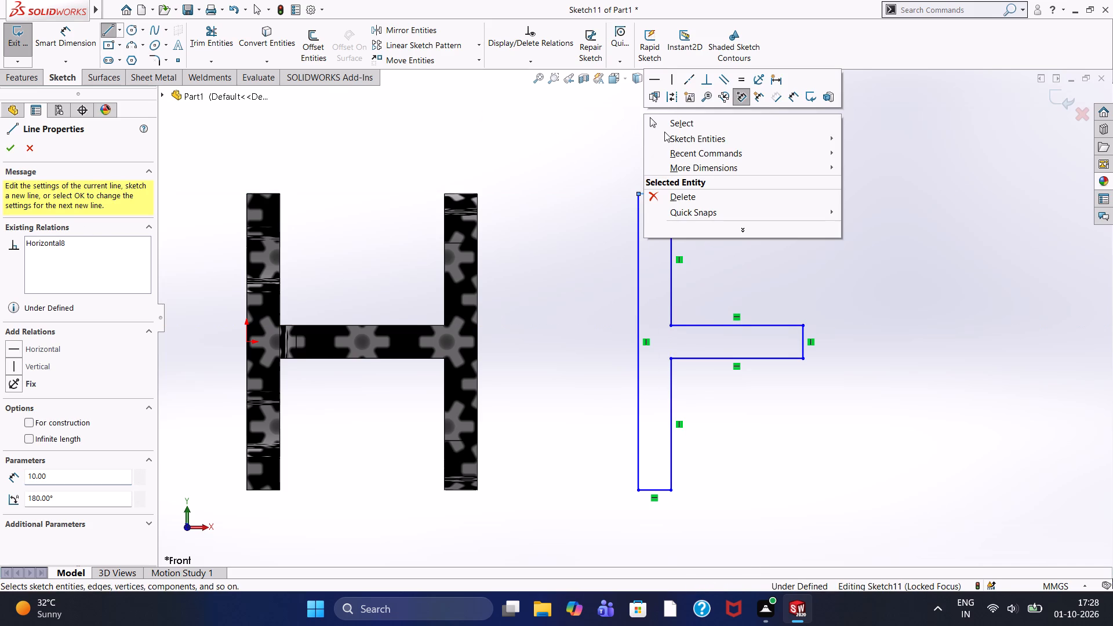
{"action": "left_click", "coordinate": [667, 122]}
Extrude the sideways-T profile as a 60 mm blind boss from the sketch plane.
{"action": "scroll", "coordinate": [656, 215], "scroll_direction": "up", "scroll_amount": 1}
{"action": "scroll", "coordinate": [656, 215], "scroll_direction": "down", "scroll_amount": 5}
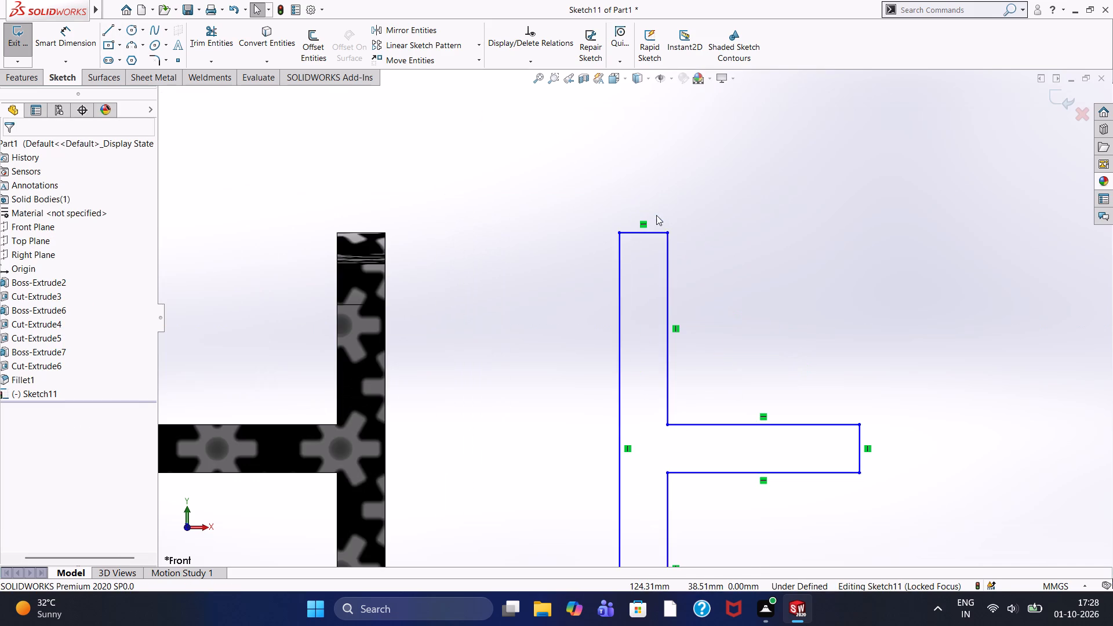
{"action": "scroll", "coordinate": [647, 250], "scroll_direction": "up", "scroll_amount": 4}
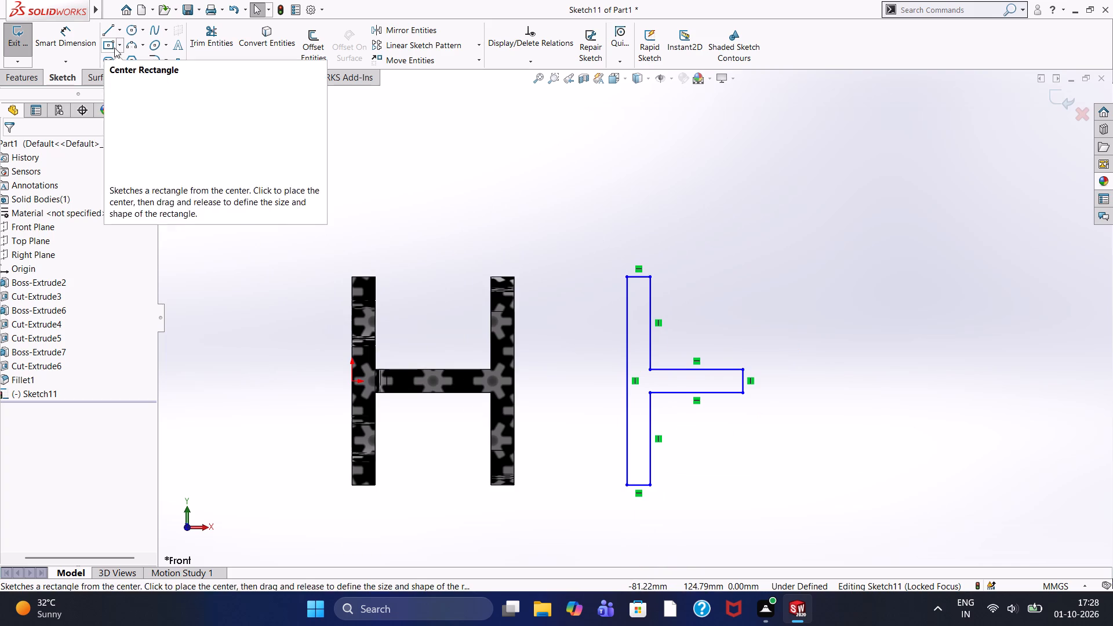
{"action": "left_click", "coordinate": [11, 78]}
{"action": "left_click", "coordinate": [19, 50]}
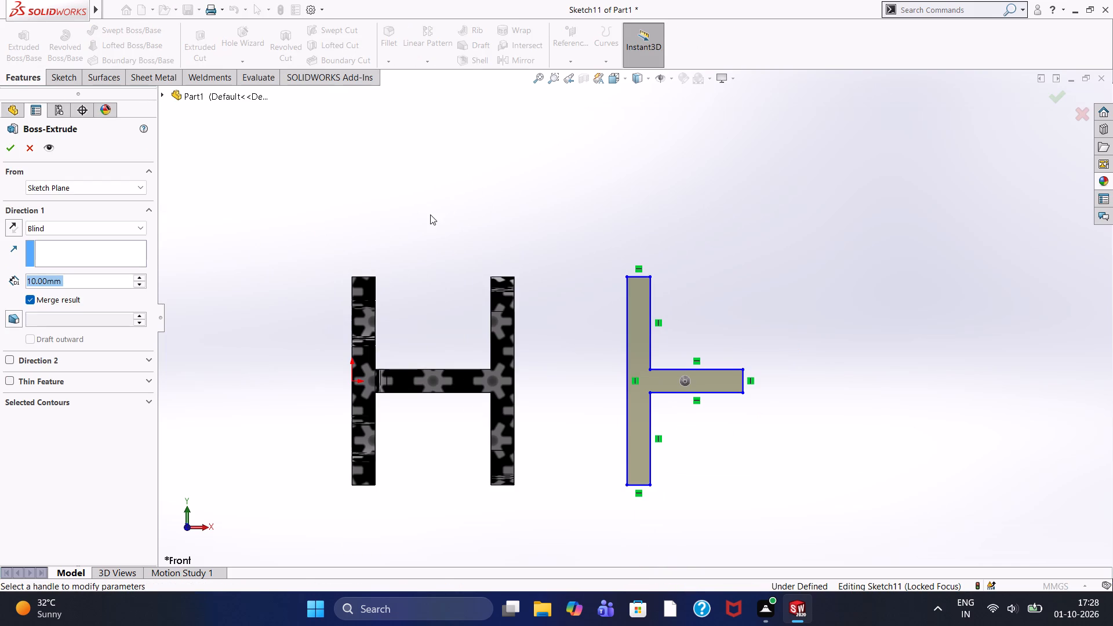
{"action": "triple_click", "coordinate": [135, 276]}
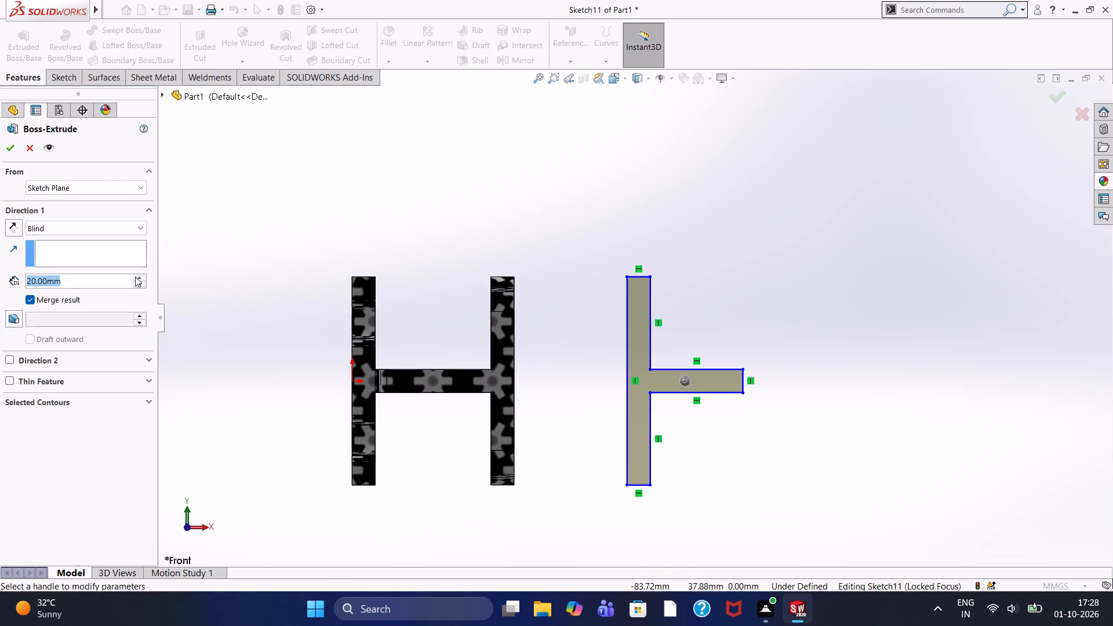
{"action": "left_click", "coordinate": [135, 276]}
{"action": "left_click", "coordinate": [135, 276]}
{"action": "middle_click_drag", "start_coordinate": [714, 155], "coordinate": [630, 213]}
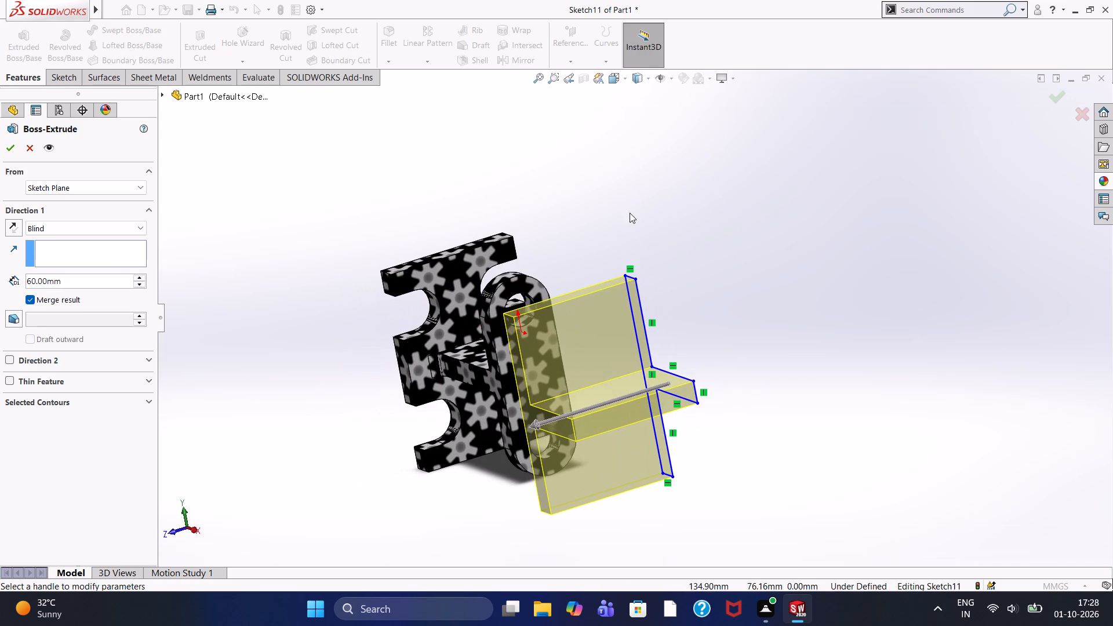
{"action": "left_click", "coordinate": [6, 150]}
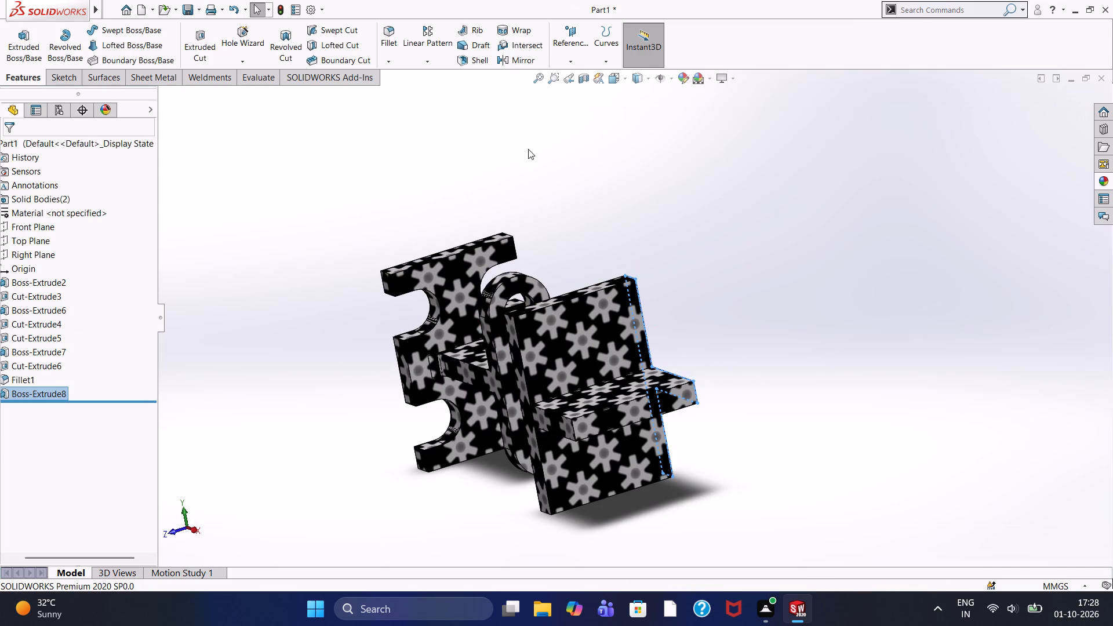
{"action": "left_click", "coordinate": [532, 155]}
Examine the new T-shaped body and the H-shaped connector from several angles.
{"action": "middle_click_drag", "start_coordinate": [573, 180], "coordinate": [613, 190]}
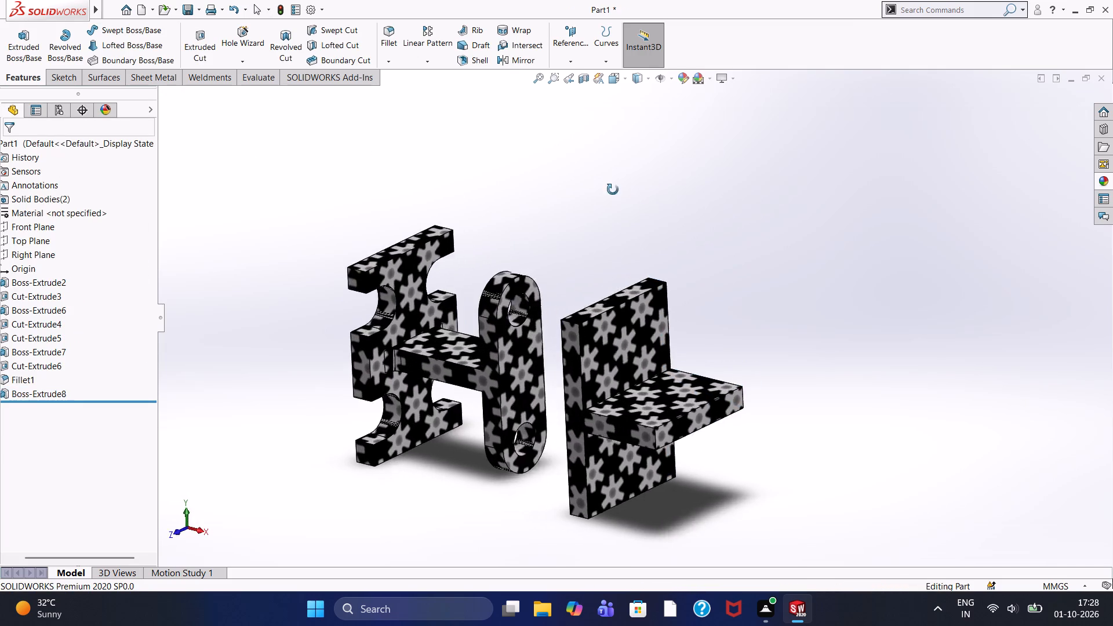
{"action": "middle_click_drag", "start_coordinate": [613, 190], "coordinate": [644, 188]}
{"action": "middle_click_drag", "start_coordinate": [644, 188], "coordinate": [632, 205]}
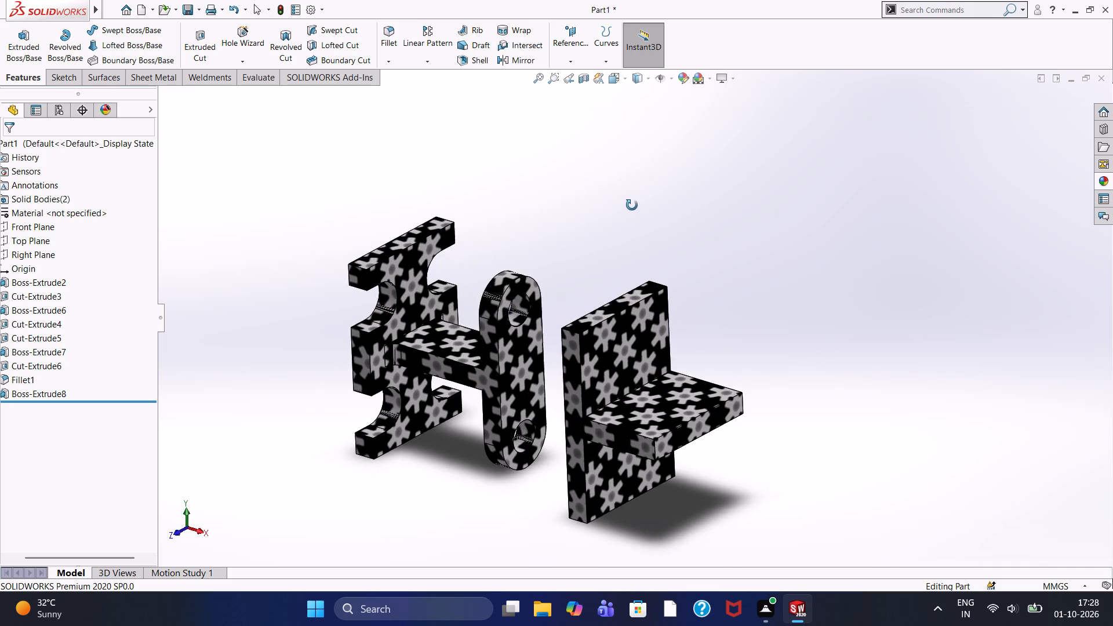
{"action": "middle_click_drag", "start_coordinate": [632, 205], "coordinate": [642, 208]}
{"action": "scroll", "coordinate": [623, 240], "scroll_direction": "up", "scroll_amount": 5}
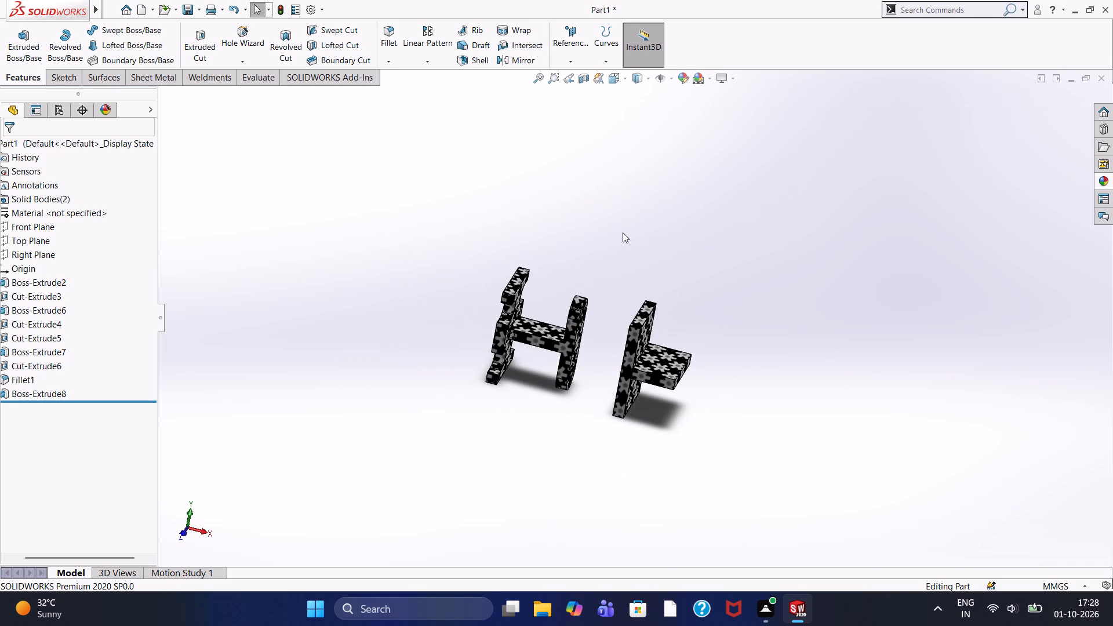
{"action": "scroll", "coordinate": [622, 227], "scroll_direction": "down", "scroll_amount": 1}
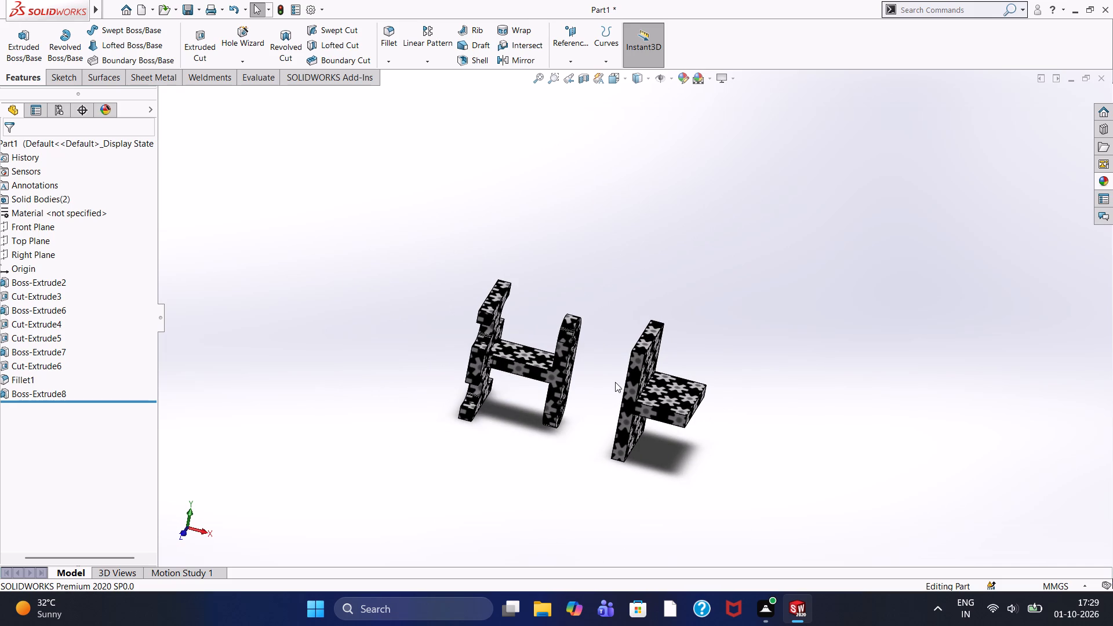
{"action": "scroll", "coordinate": [624, 398], "scroll_direction": "down", "scroll_amount": 5}
{"action": "scroll", "coordinate": [605, 385], "scroll_direction": "up", "scroll_amount": 4}
{"action": "scroll", "coordinate": [603, 382], "scroll_direction": "down", "scroll_amount": 3}
{"action": "scroll", "coordinate": [603, 382], "scroll_direction": "up", "scroll_amount": 3}
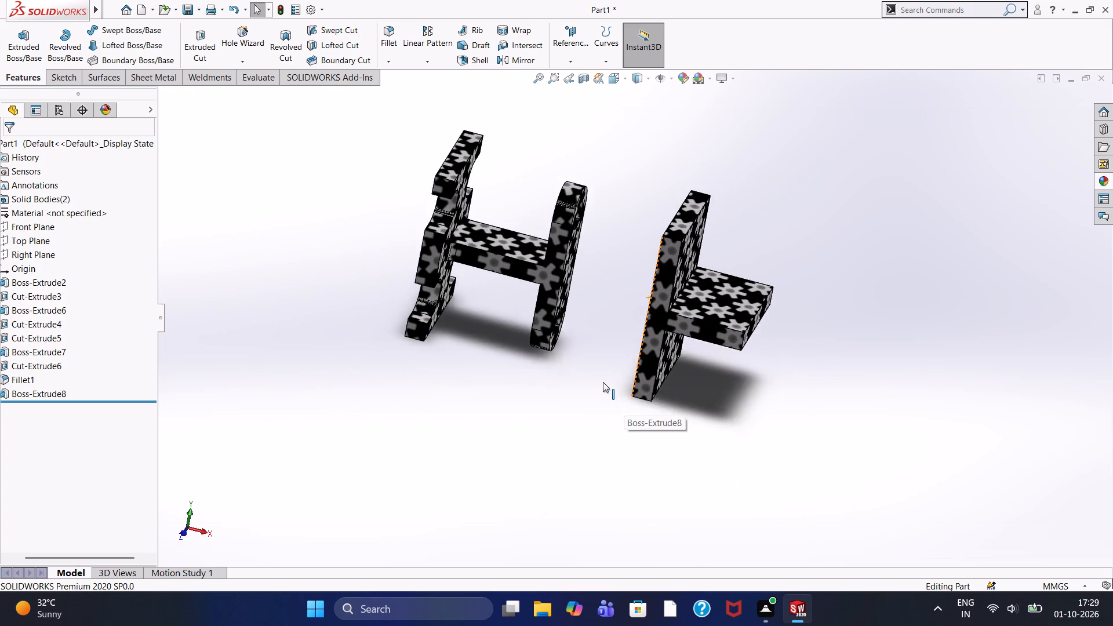
{"action": "scroll", "coordinate": [603, 382], "scroll_direction": "up", "scroll_amount": 3}
{"action": "scroll", "coordinate": [602, 381], "scroll_direction": "down", "scroll_amount": 3}
{"action": "scroll", "coordinate": [602, 381], "scroll_direction": "up", "scroll_amount": 4}
{"action": "scroll", "coordinate": [632, 214], "scroll_direction": "down", "scroll_amount": 1}
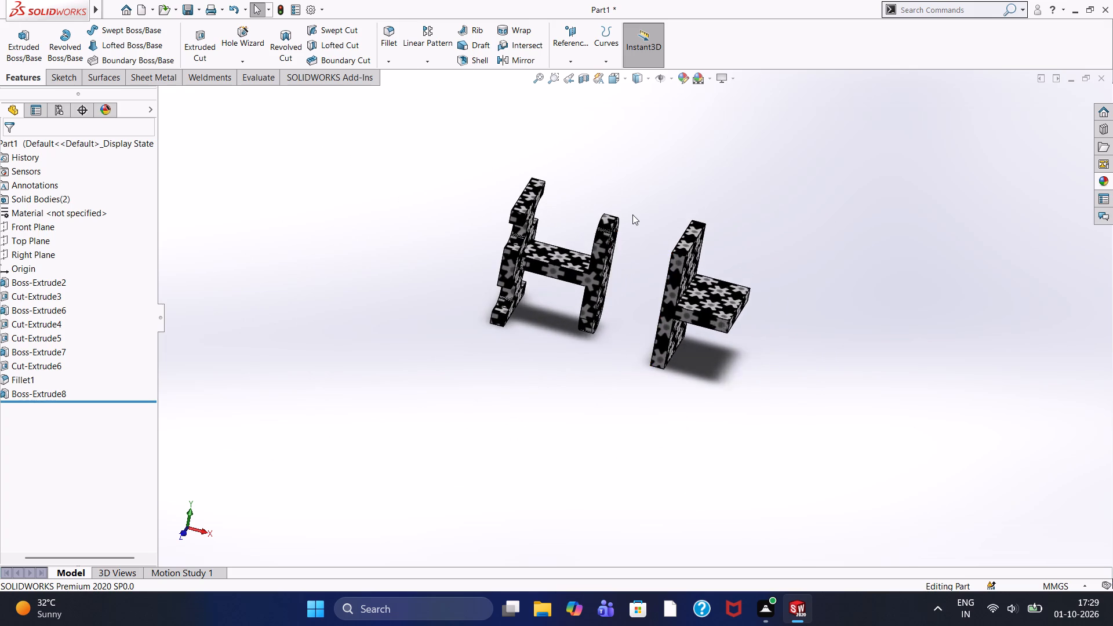
{"action": "scroll", "coordinate": [632, 214], "scroll_direction": "down", "scroll_amount": 3}
{"action": "scroll", "coordinate": [658, 344], "scroll_direction": "up", "scroll_amount": 2}
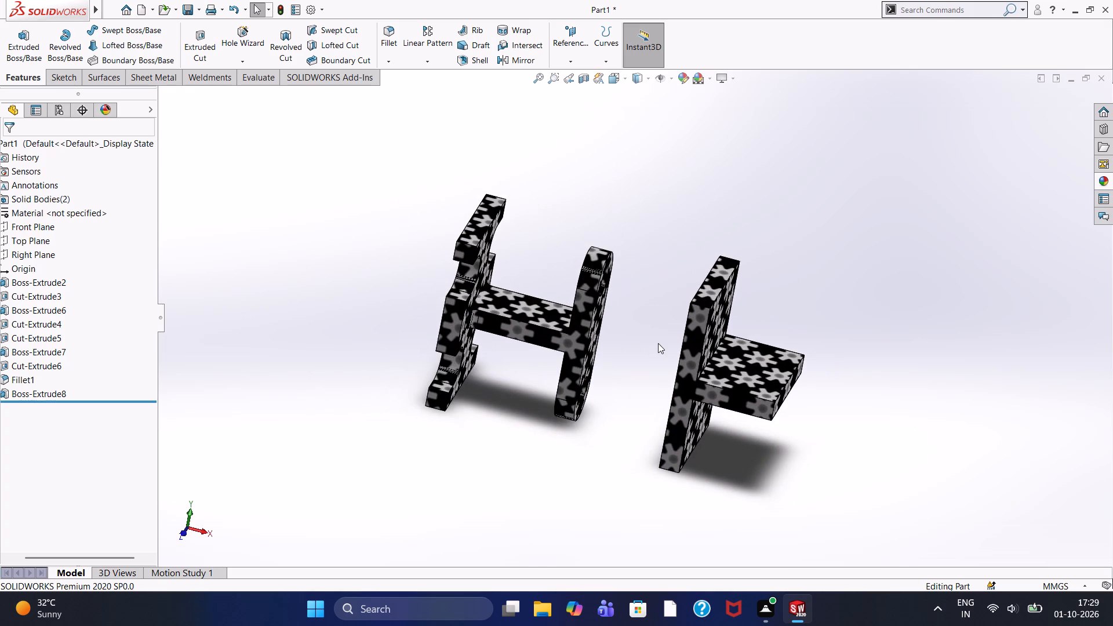
{"action": "scroll", "coordinate": [658, 343], "scroll_direction": "up", "scroll_amount": 1}
{"action": "scroll", "coordinate": [643, 342], "scroll_direction": "down", "scroll_amount": 3}
{"action": "middle_click_drag", "start_coordinate": [637, 340], "coordinate": [590, 335]}
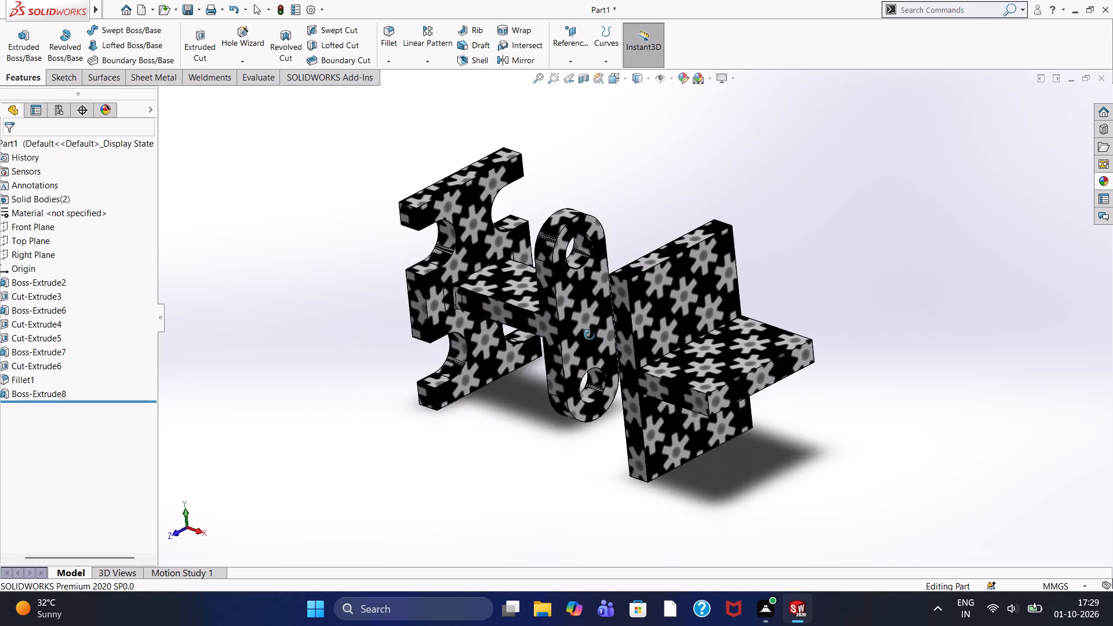
{"action": "middle_click_drag", "start_coordinate": [590, 335], "coordinate": [561, 326]}
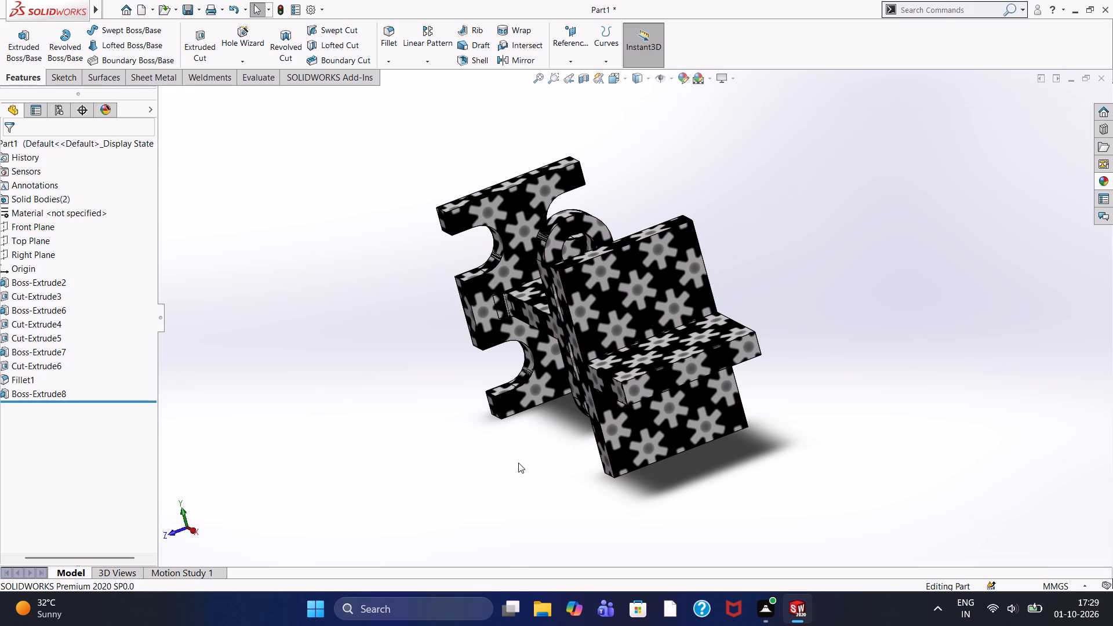
Start a new sketch on the T-shaped body's large flat face that faces the connector.
{"action": "middle_click_drag", "start_coordinate": [537, 454], "coordinate": [592, 474]}
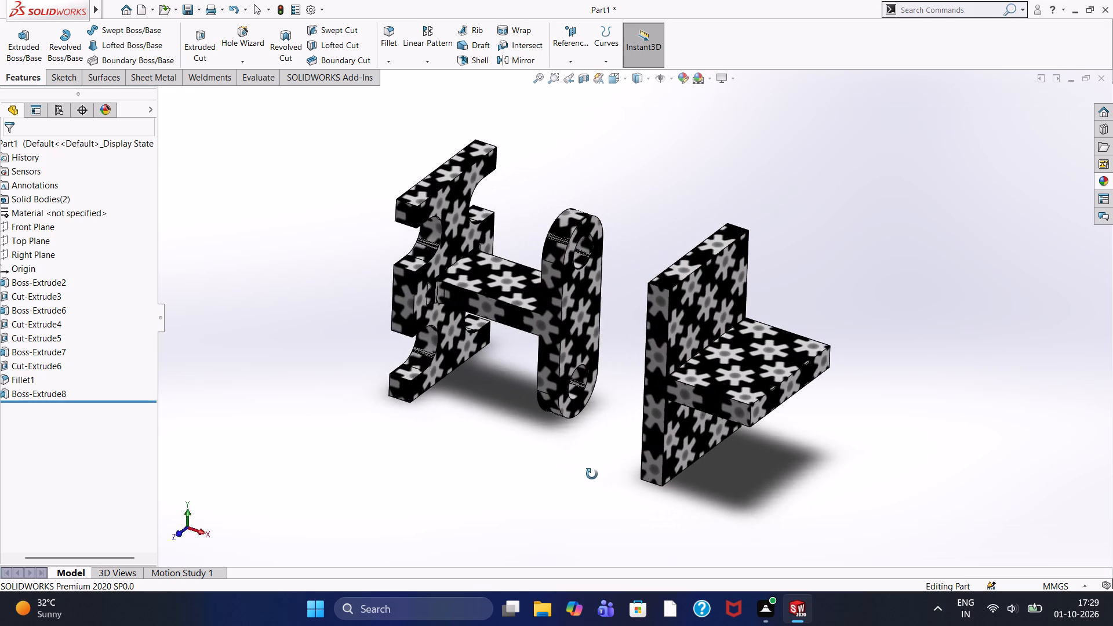
{"action": "middle_click_drag", "start_coordinate": [592, 474], "coordinate": [670, 482]}
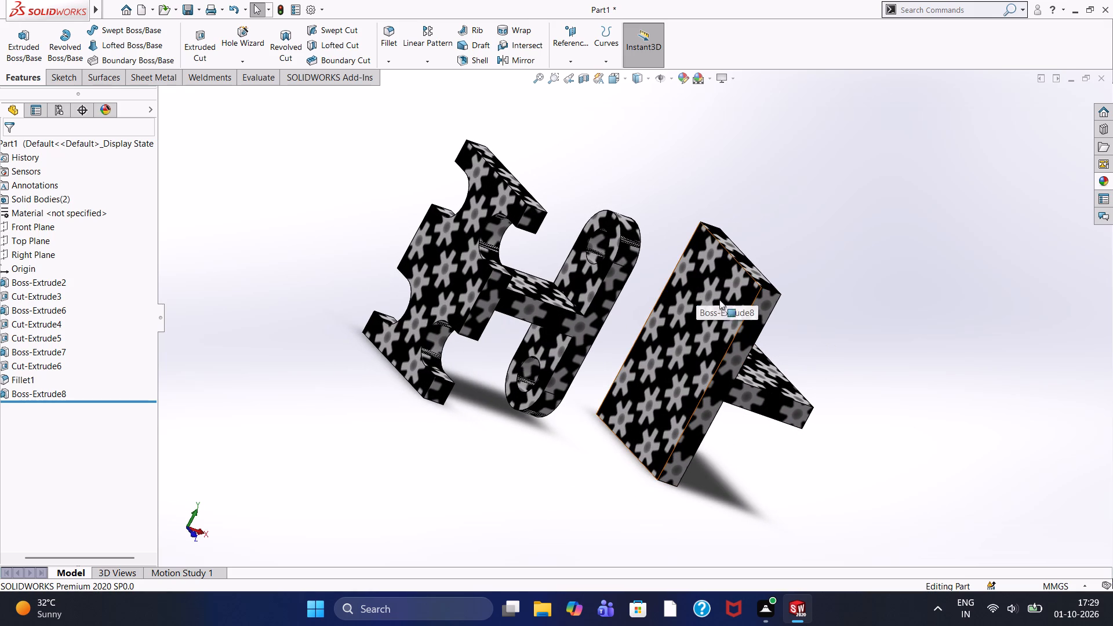
{"action": "left_click", "coordinate": [718, 286]}
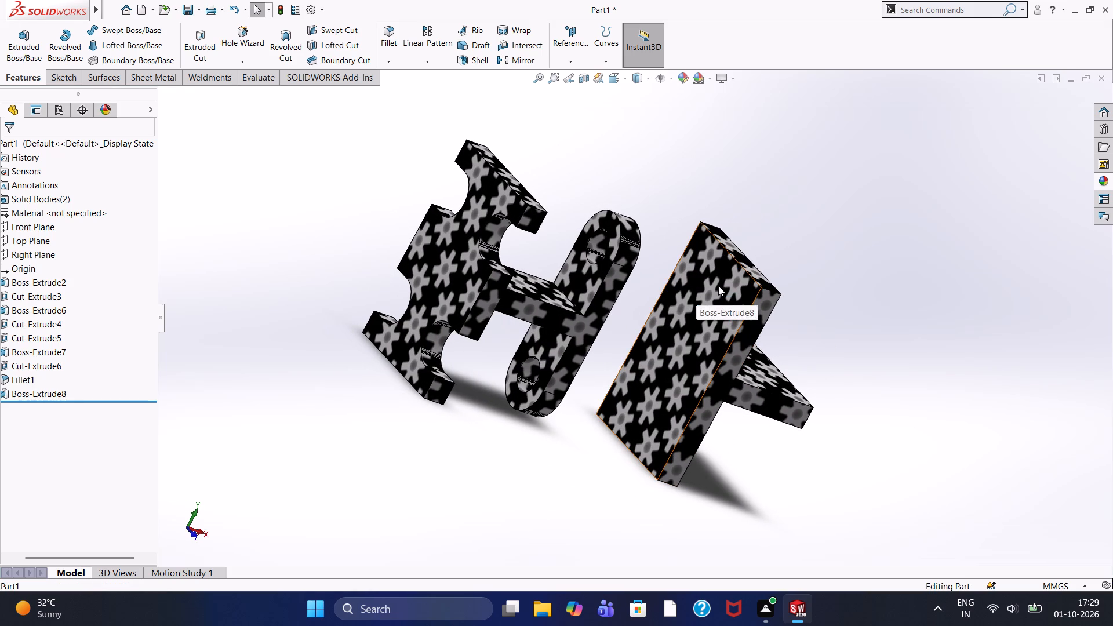
{"action": "left_click", "coordinate": [767, 250]}
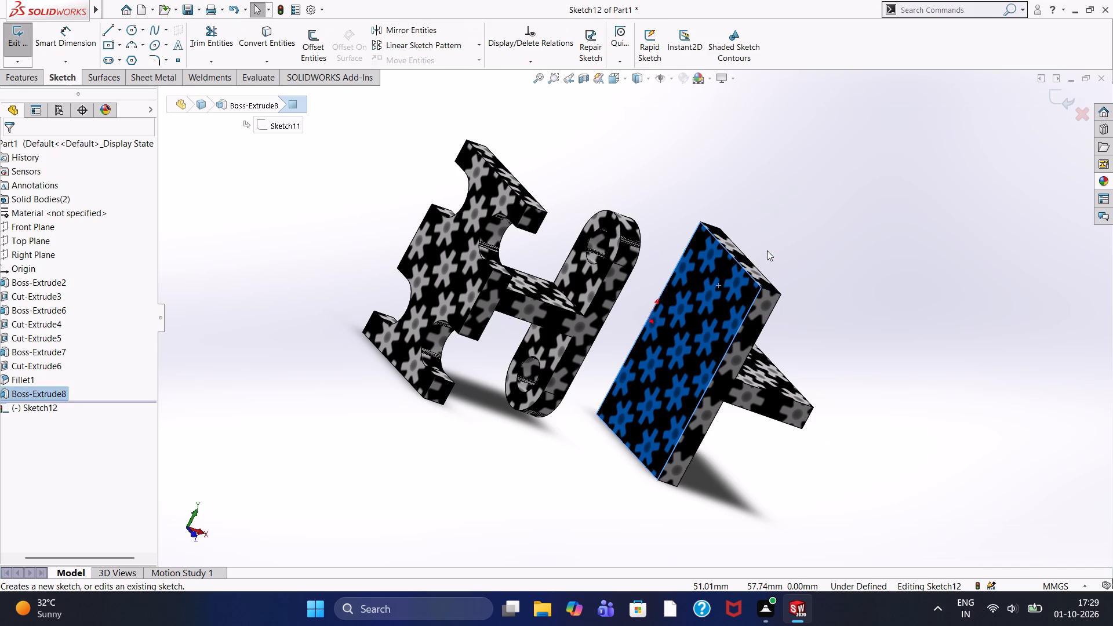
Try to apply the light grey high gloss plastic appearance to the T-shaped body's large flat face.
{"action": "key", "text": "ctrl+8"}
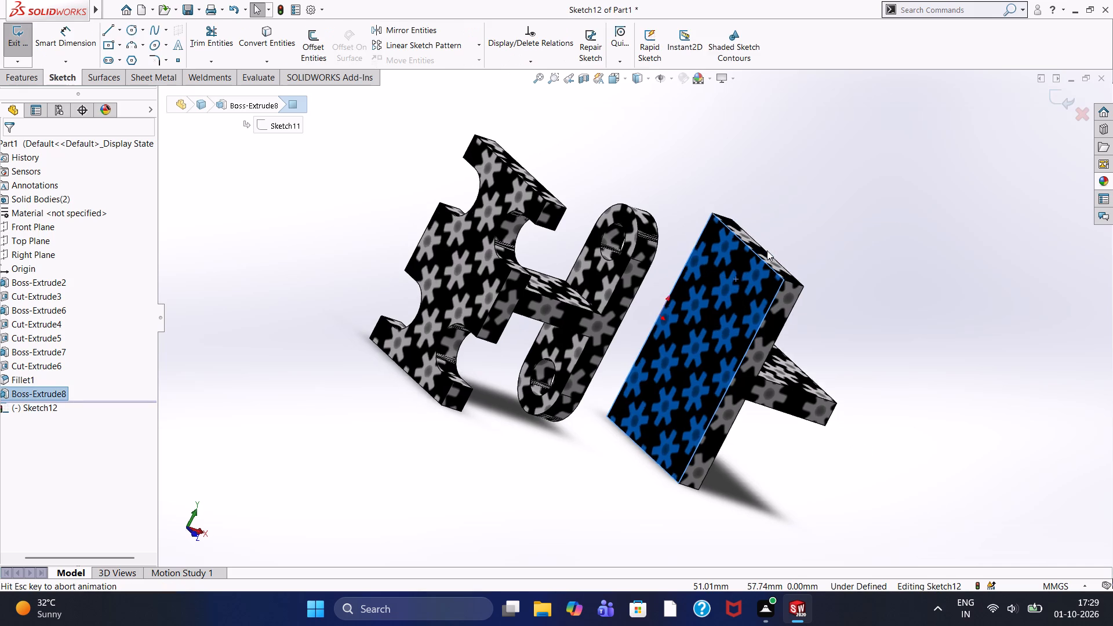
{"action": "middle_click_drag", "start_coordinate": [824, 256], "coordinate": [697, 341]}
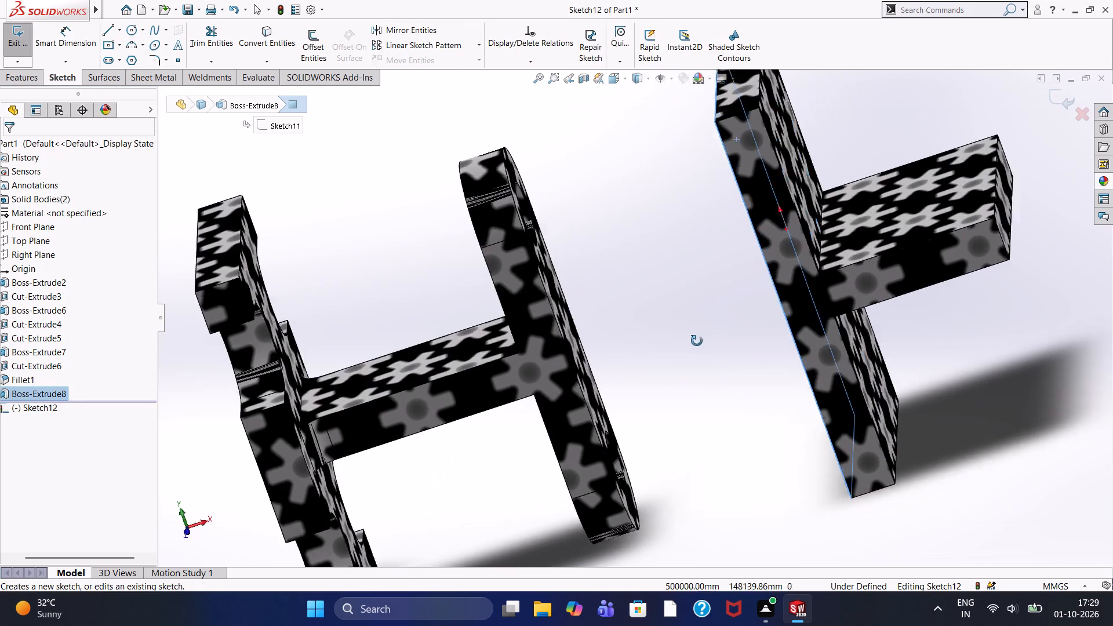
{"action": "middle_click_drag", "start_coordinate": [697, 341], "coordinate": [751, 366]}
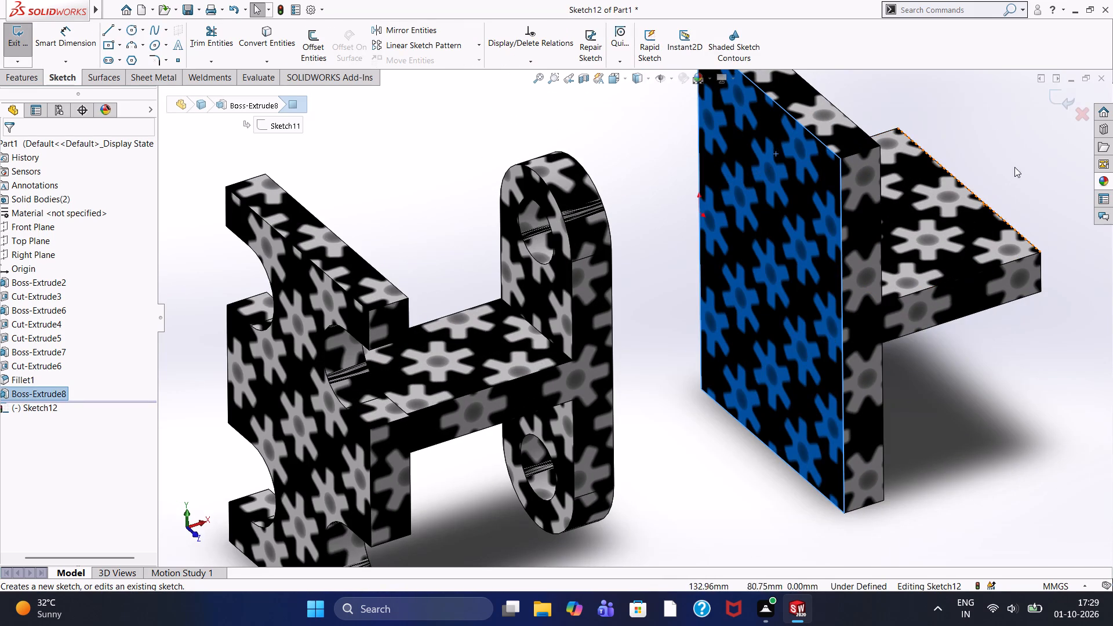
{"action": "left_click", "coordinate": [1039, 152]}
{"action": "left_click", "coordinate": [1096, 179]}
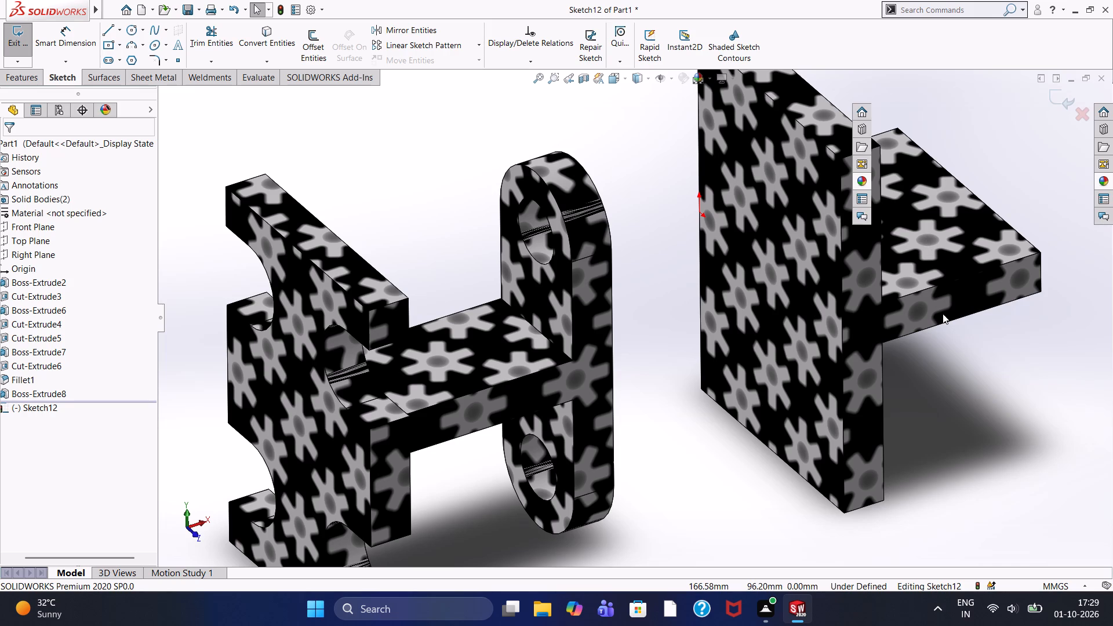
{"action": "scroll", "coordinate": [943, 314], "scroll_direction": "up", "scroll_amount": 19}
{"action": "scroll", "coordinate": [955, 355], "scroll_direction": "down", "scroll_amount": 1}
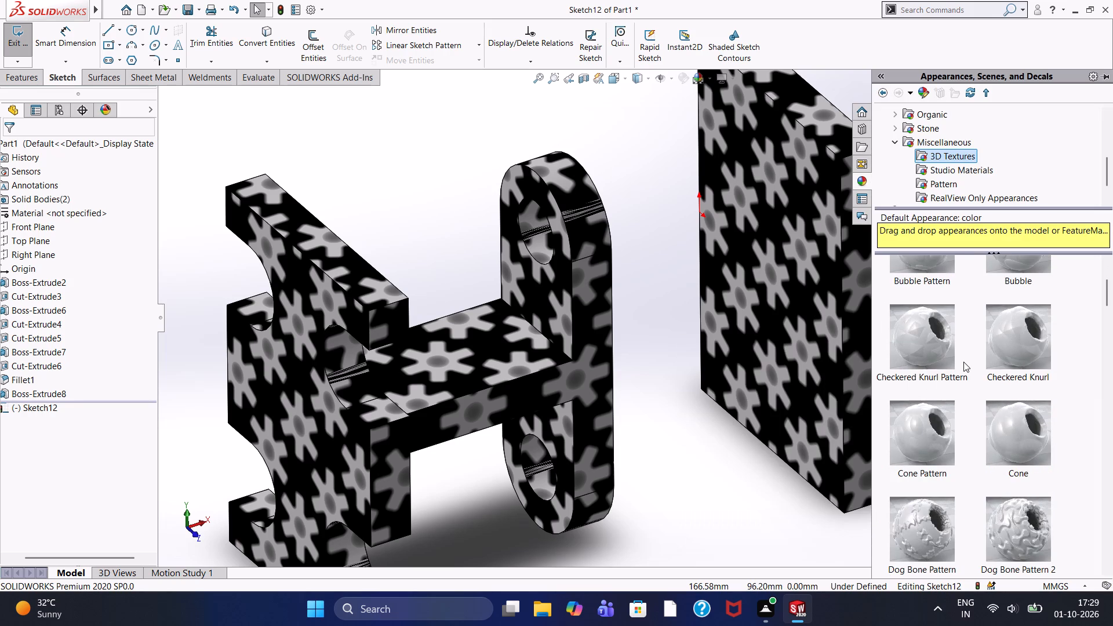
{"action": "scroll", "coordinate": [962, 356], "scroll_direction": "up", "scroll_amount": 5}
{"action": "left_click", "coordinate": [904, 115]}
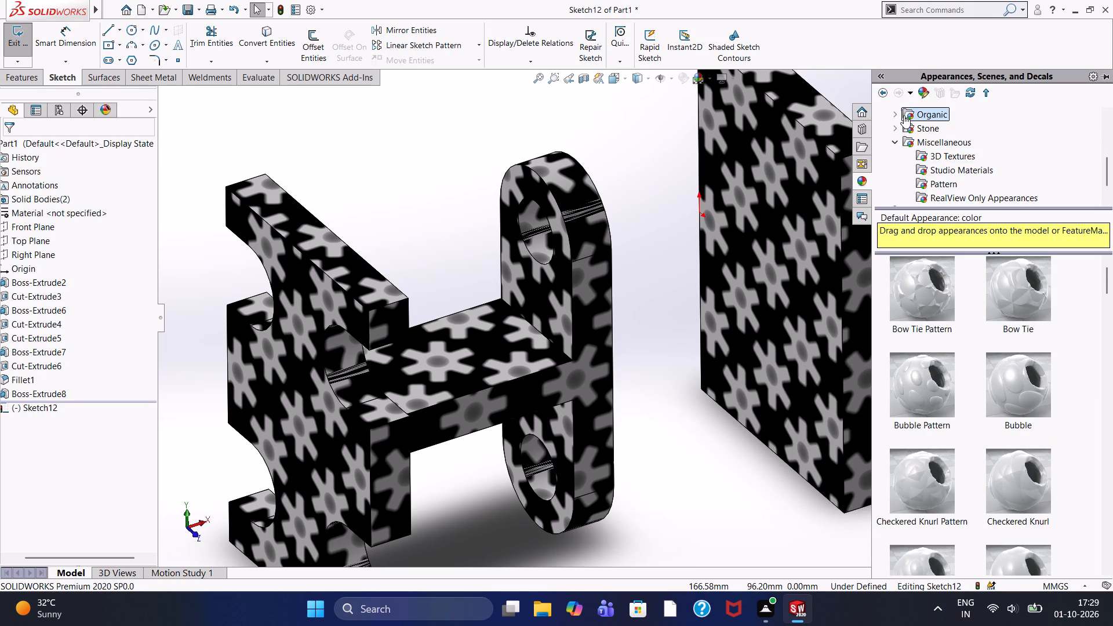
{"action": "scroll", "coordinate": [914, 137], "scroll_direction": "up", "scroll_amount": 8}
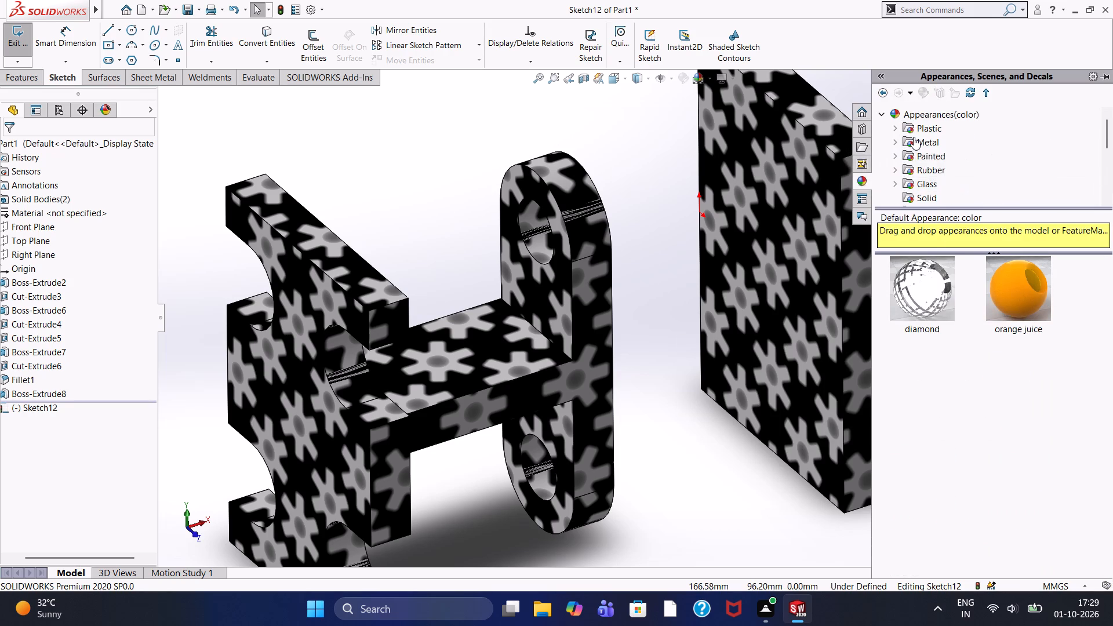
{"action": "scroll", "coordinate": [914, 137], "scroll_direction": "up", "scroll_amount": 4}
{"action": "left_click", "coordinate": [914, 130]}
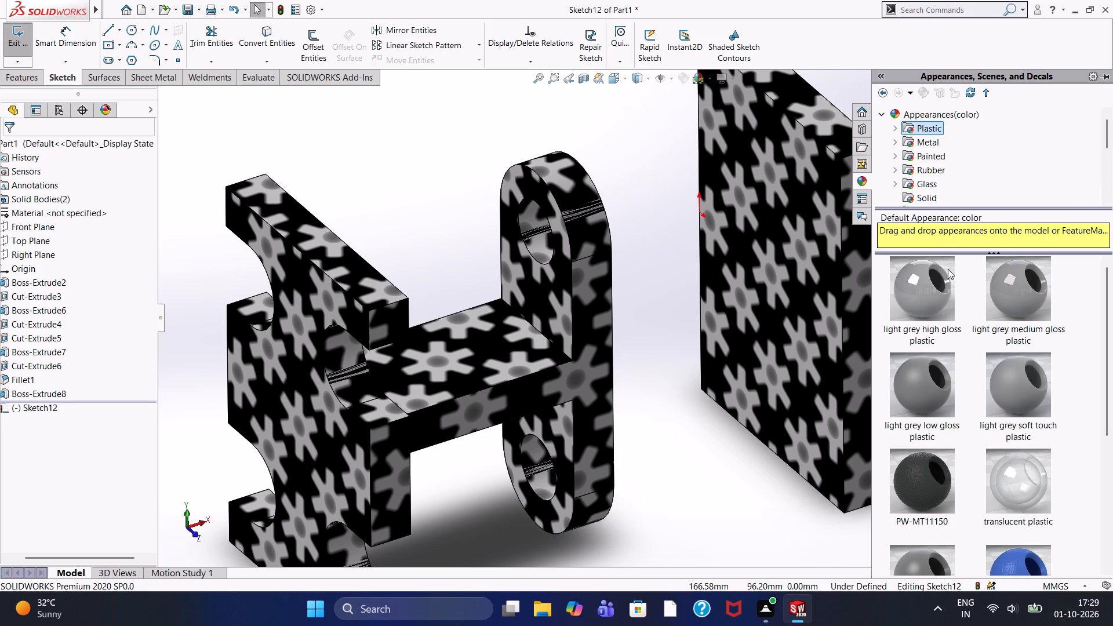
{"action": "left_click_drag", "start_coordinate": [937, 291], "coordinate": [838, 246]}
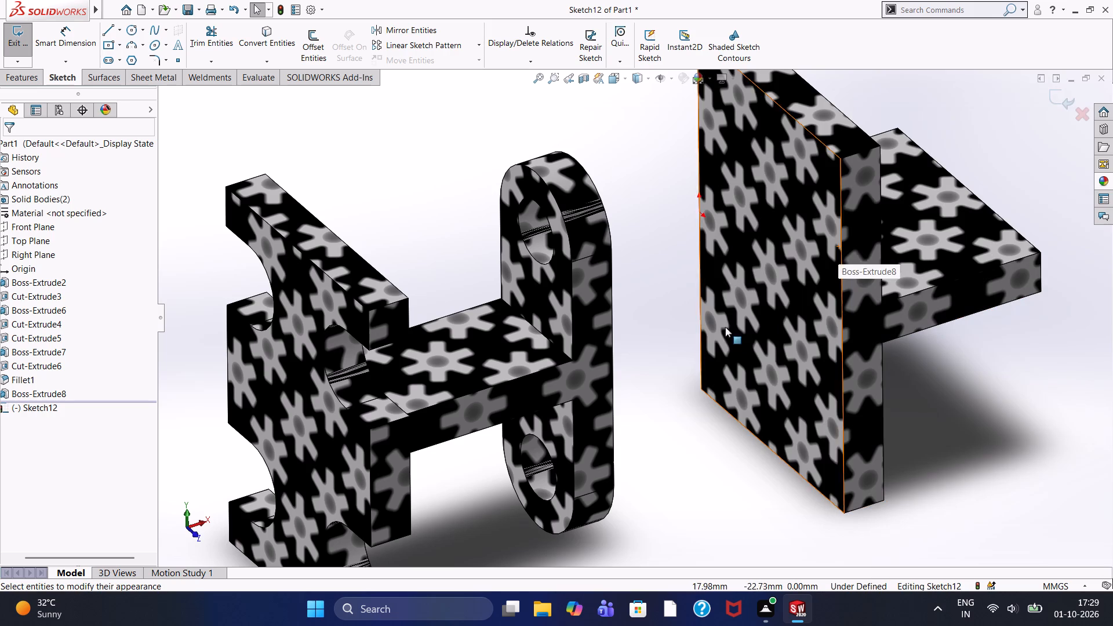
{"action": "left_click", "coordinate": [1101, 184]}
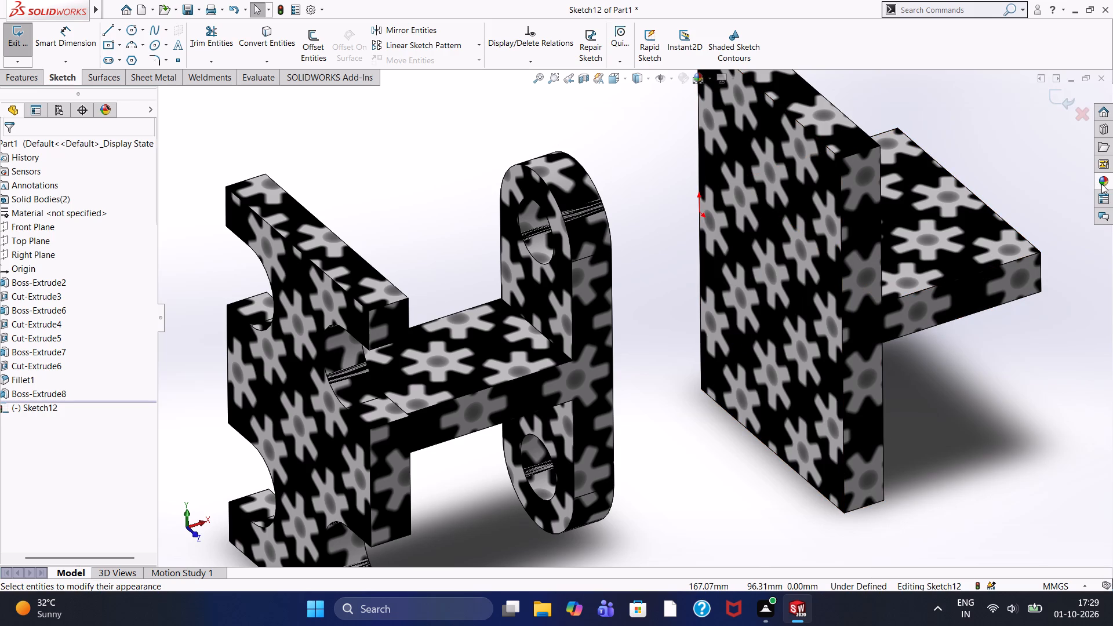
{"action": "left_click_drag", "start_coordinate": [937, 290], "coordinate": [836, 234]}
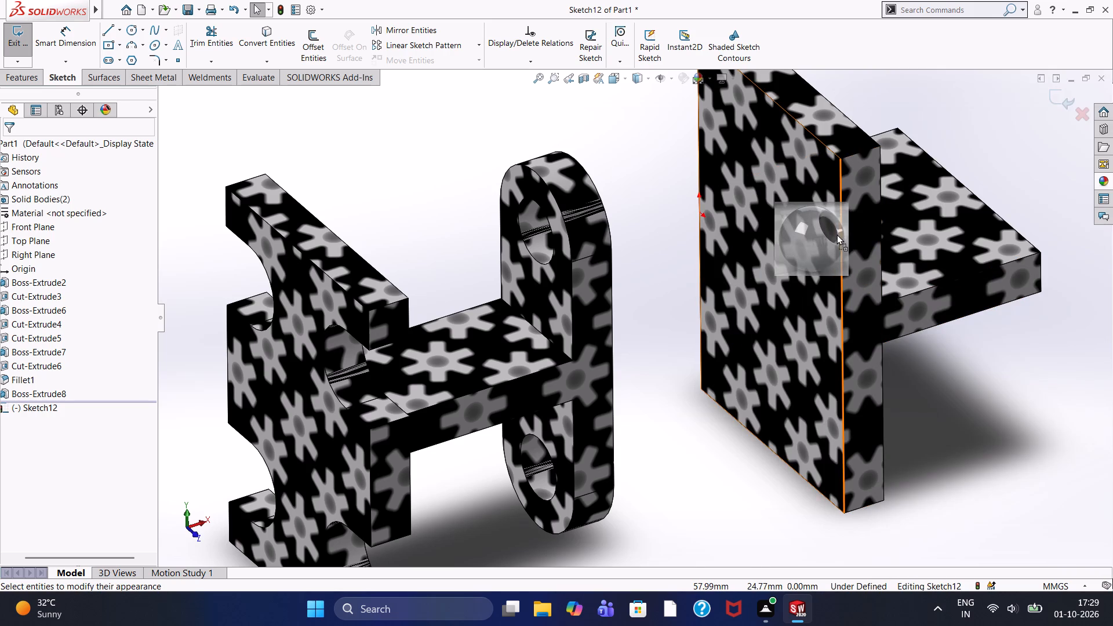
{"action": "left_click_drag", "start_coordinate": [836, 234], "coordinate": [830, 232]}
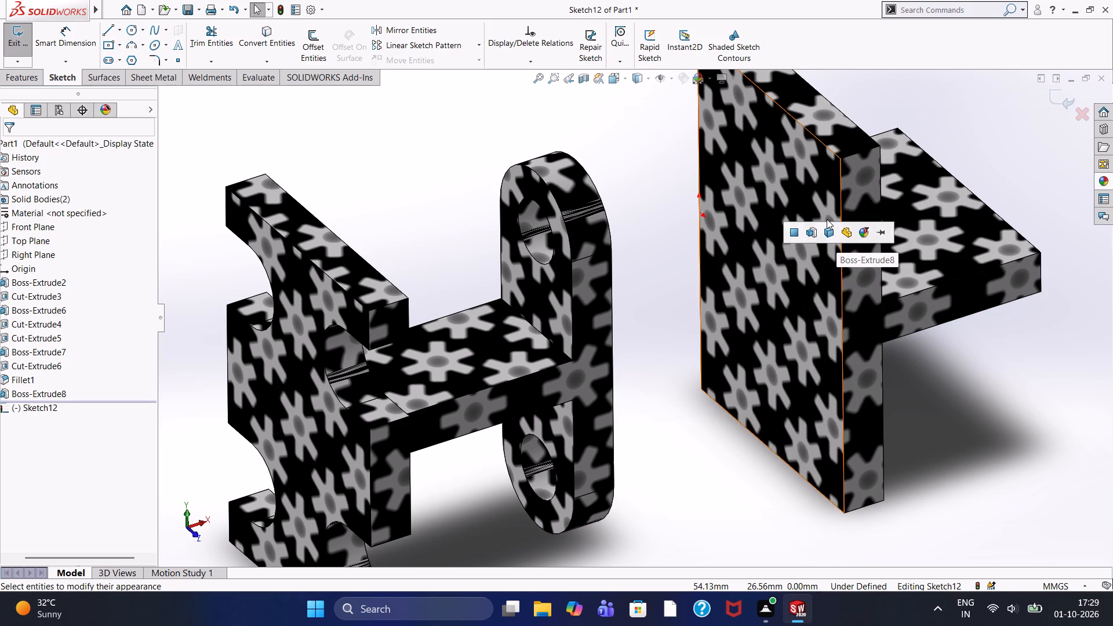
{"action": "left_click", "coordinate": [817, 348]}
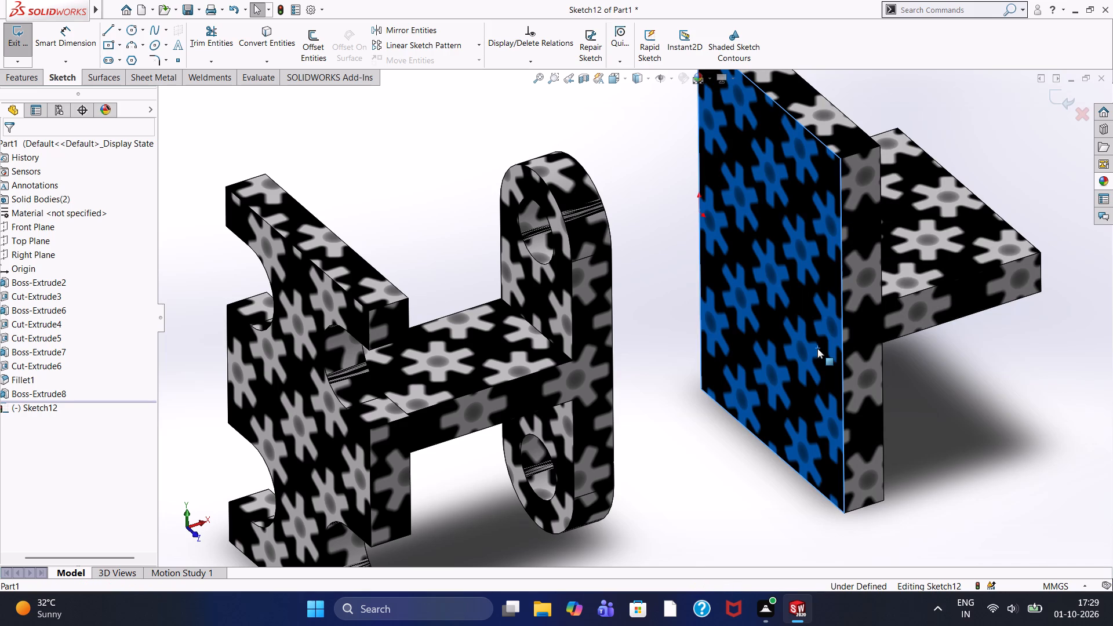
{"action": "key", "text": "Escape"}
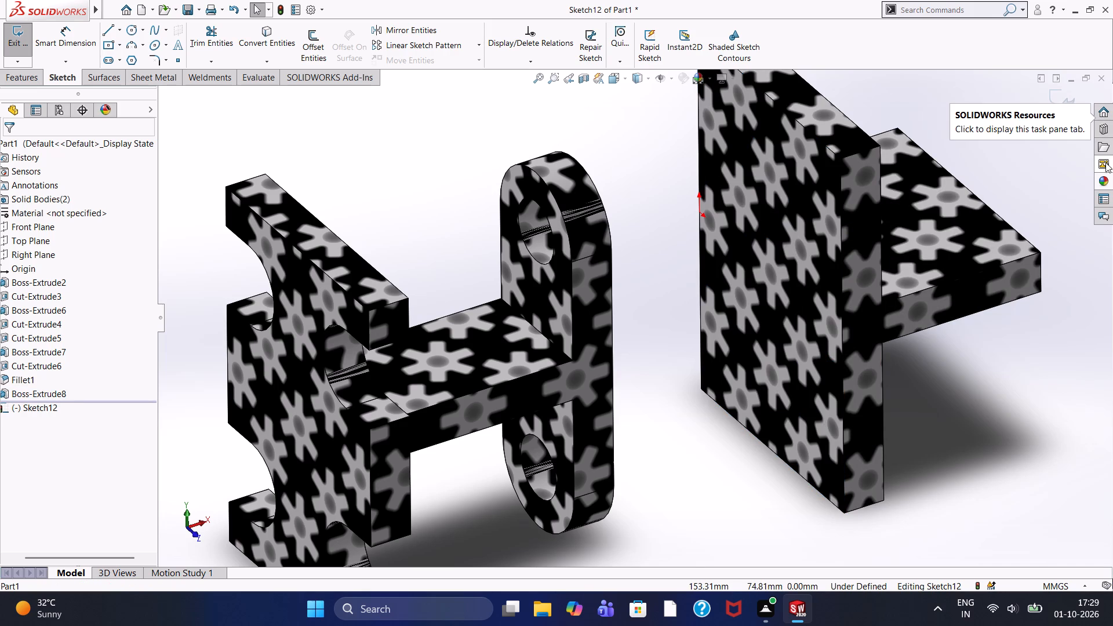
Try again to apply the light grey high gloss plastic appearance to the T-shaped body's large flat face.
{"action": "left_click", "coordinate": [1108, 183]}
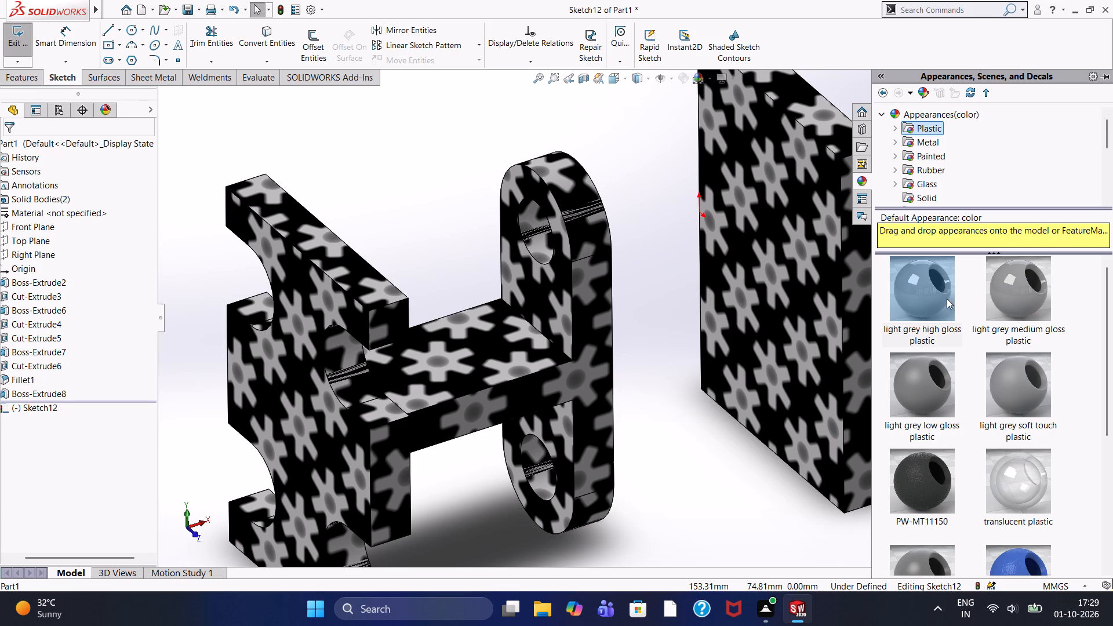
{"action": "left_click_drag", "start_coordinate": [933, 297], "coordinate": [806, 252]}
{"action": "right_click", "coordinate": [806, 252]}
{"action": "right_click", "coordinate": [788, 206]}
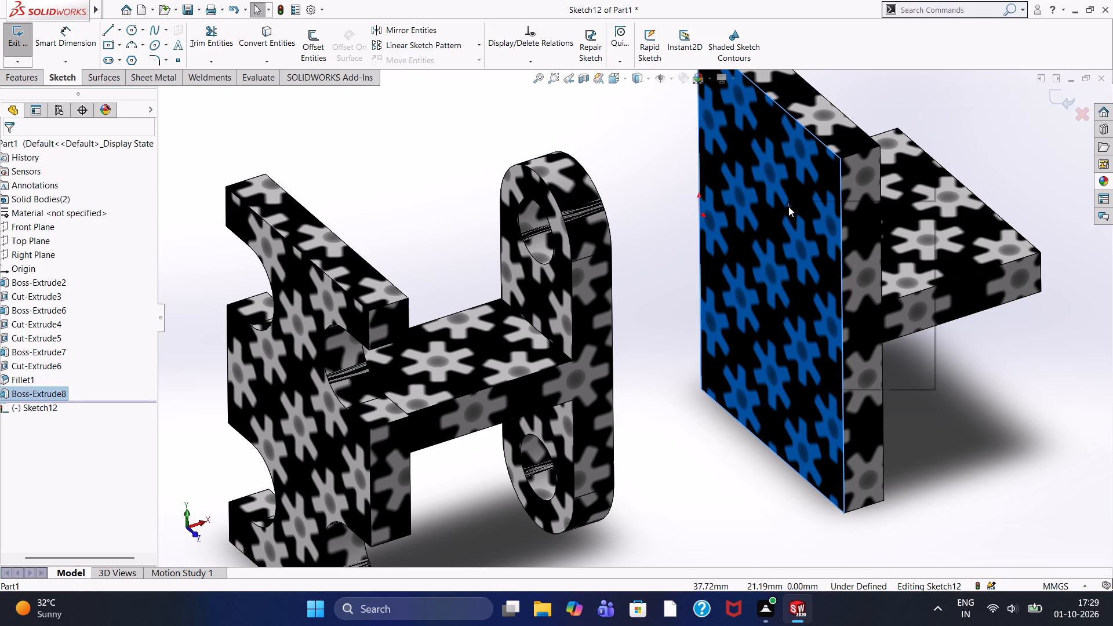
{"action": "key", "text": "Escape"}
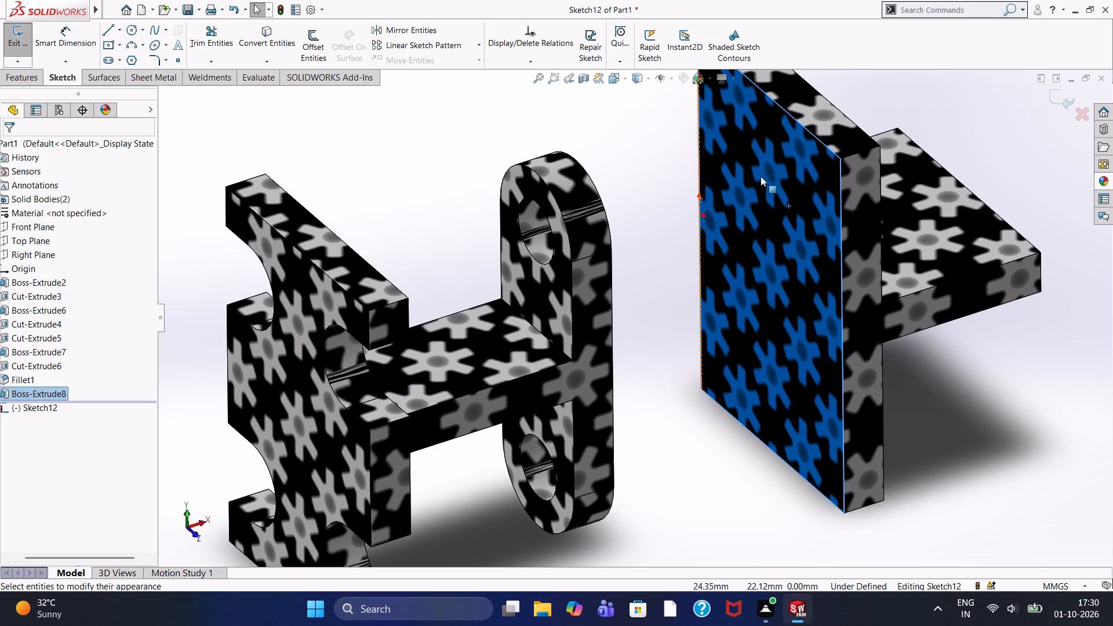
Sketch lines from the flat face's upper-left corner: 10 mm down the edge, 10 mm inward, 20 mm down, and 10 mm back to the edge.
{"action": "scroll", "coordinate": [927, 151], "scroll_direction": "down", "scroll_amount": 1}
{"action": "middle_click_drag", "start_coordinate": [918, 161], "coordinate": [773, 242]}
{"action": "left_click", "coordinate": [725, 210]}
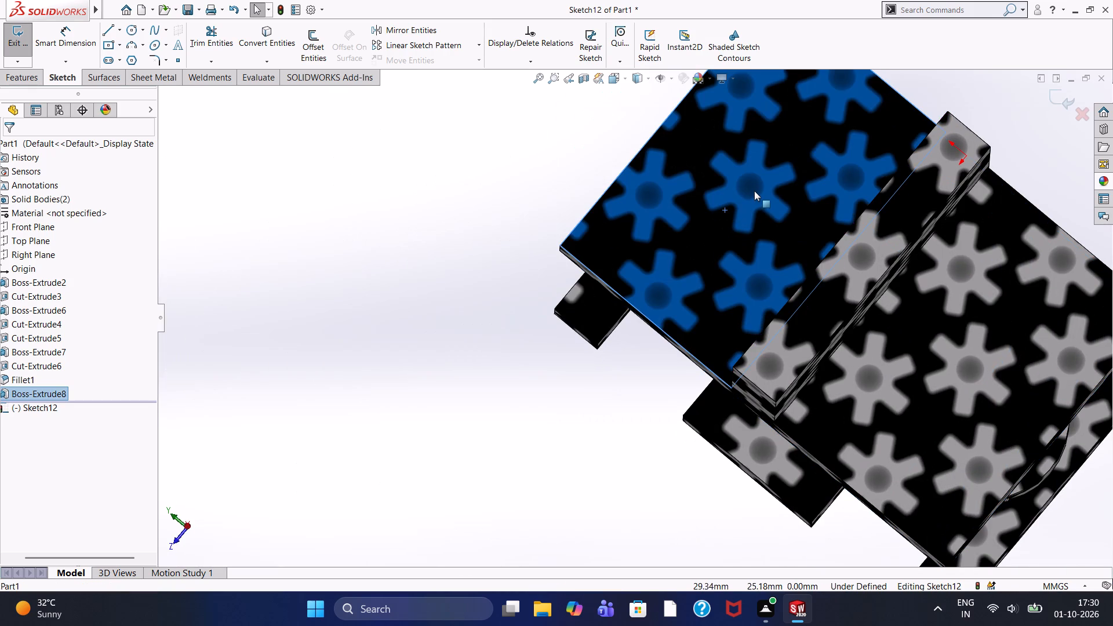
{"action": "key", "text": "ctrl+8"}
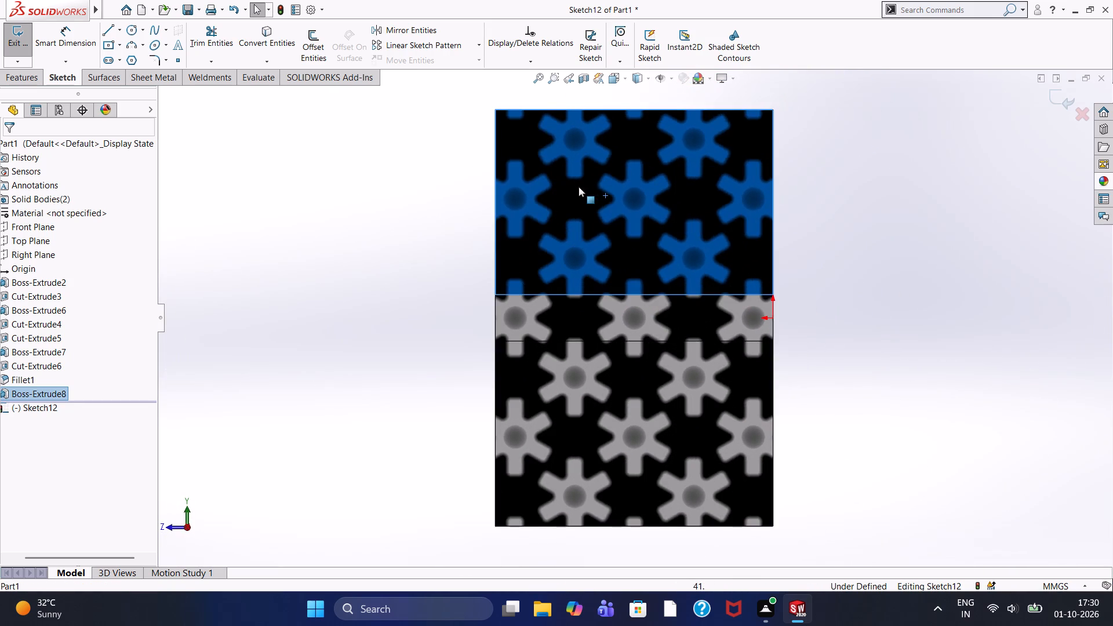
{"action": "scroll", "coordinate": [608, 152], "scroll_direction": "down", "scroll_amount": 4}
{"action": "left_click", "coordinate": [344, 202]}
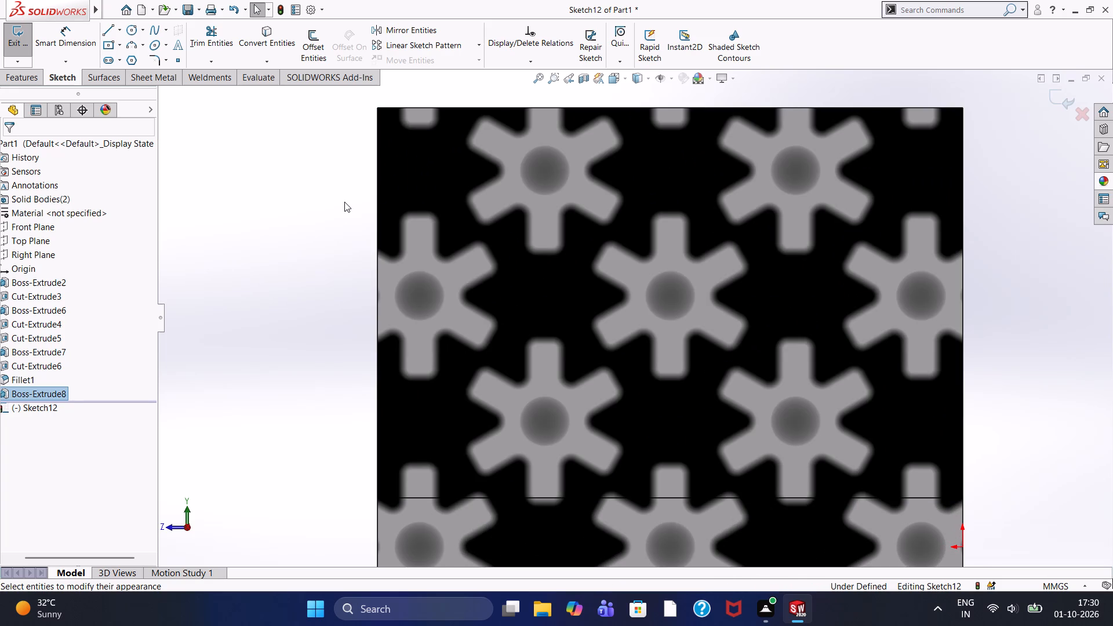
{"action": "left_click", "coordinate": [108, 32]}
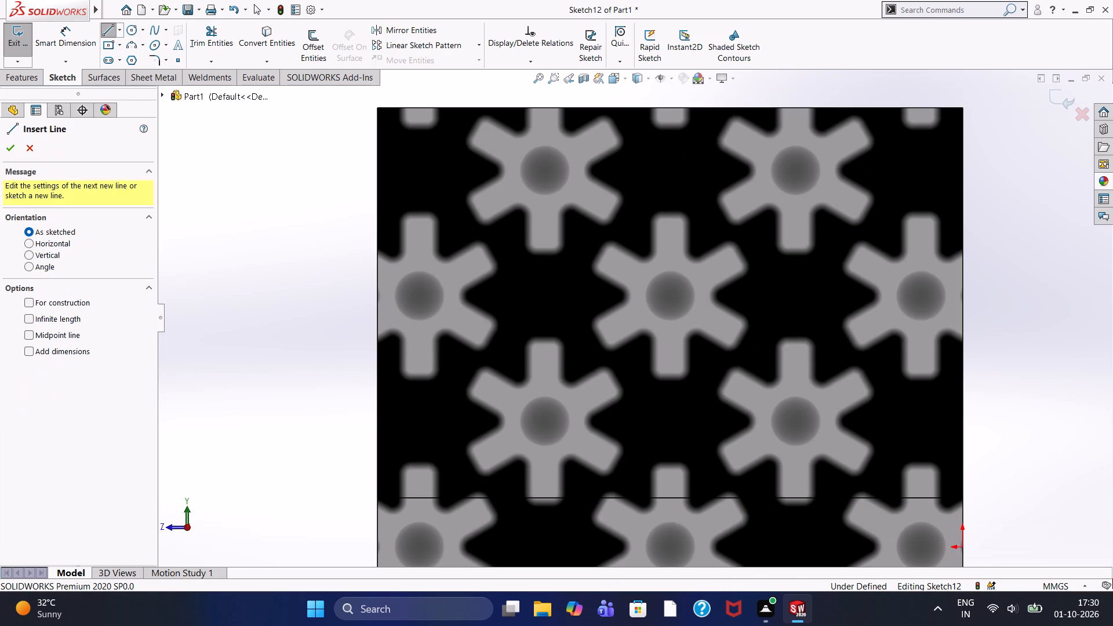
{"action": "left_click", "coordinate": [377, 108]}
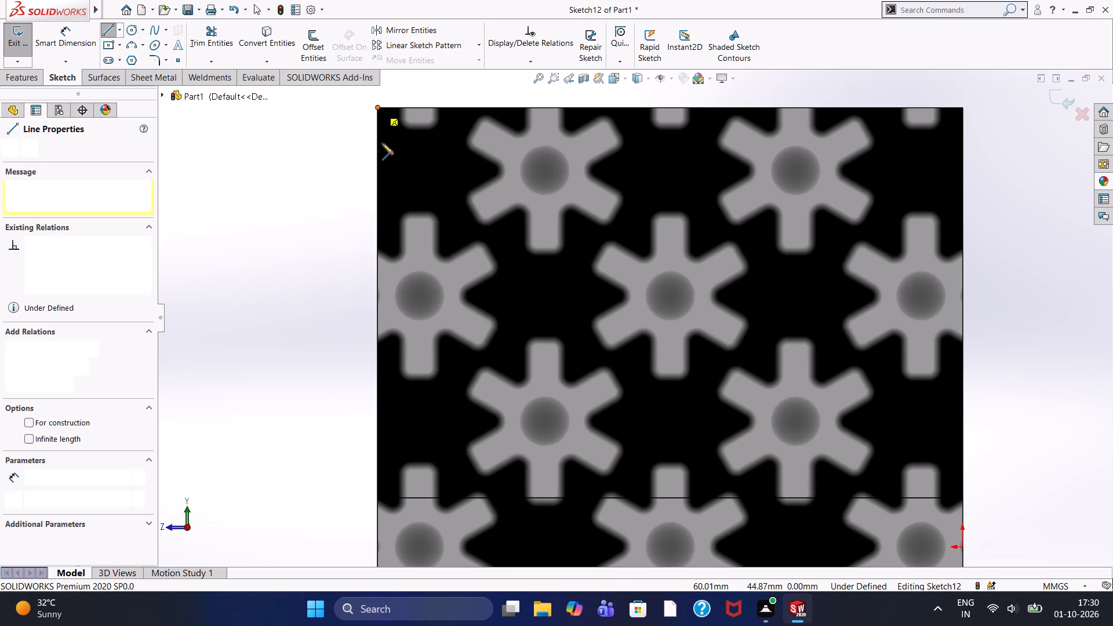
{"action": "type", "text": "10"}
{"action": "key", "text": "Return"}
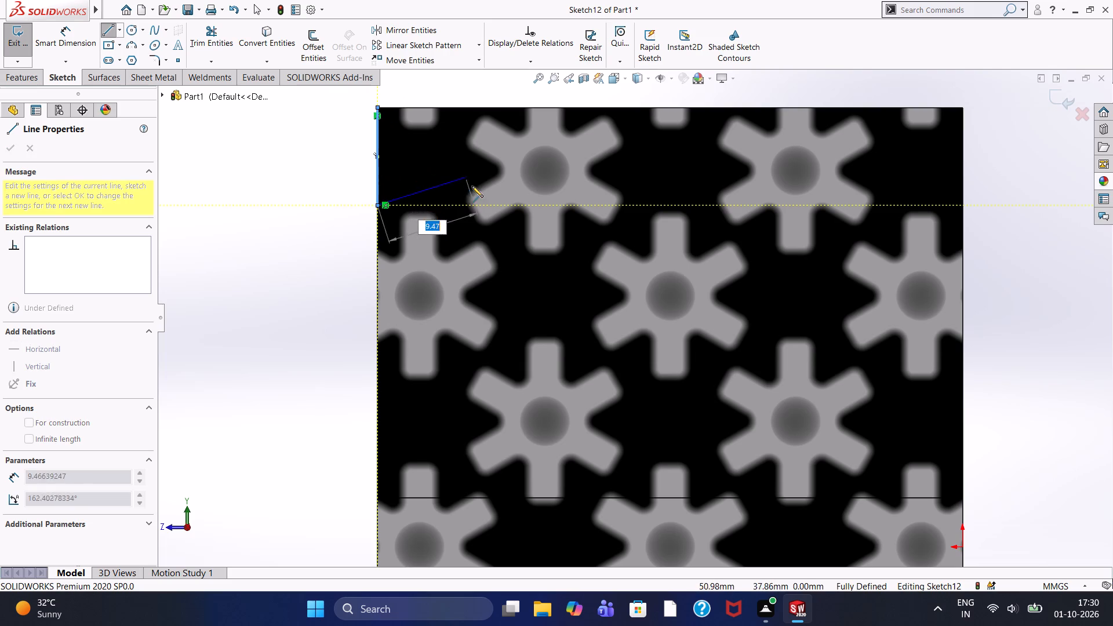
{"action": "type", "text": "10"}
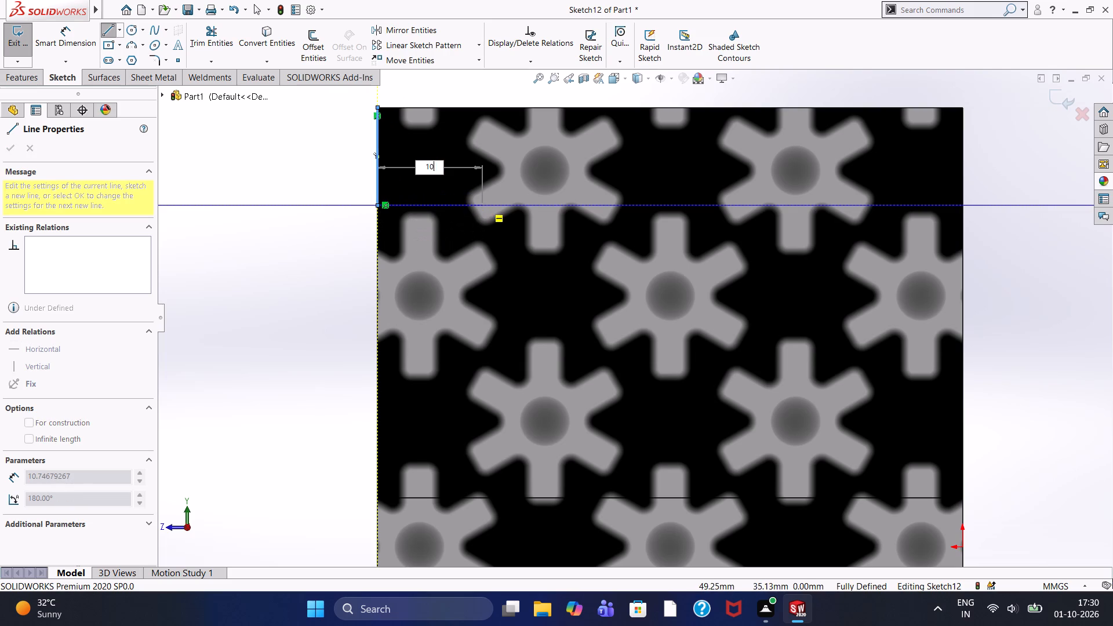
{"action": "key", "text": "Return"}
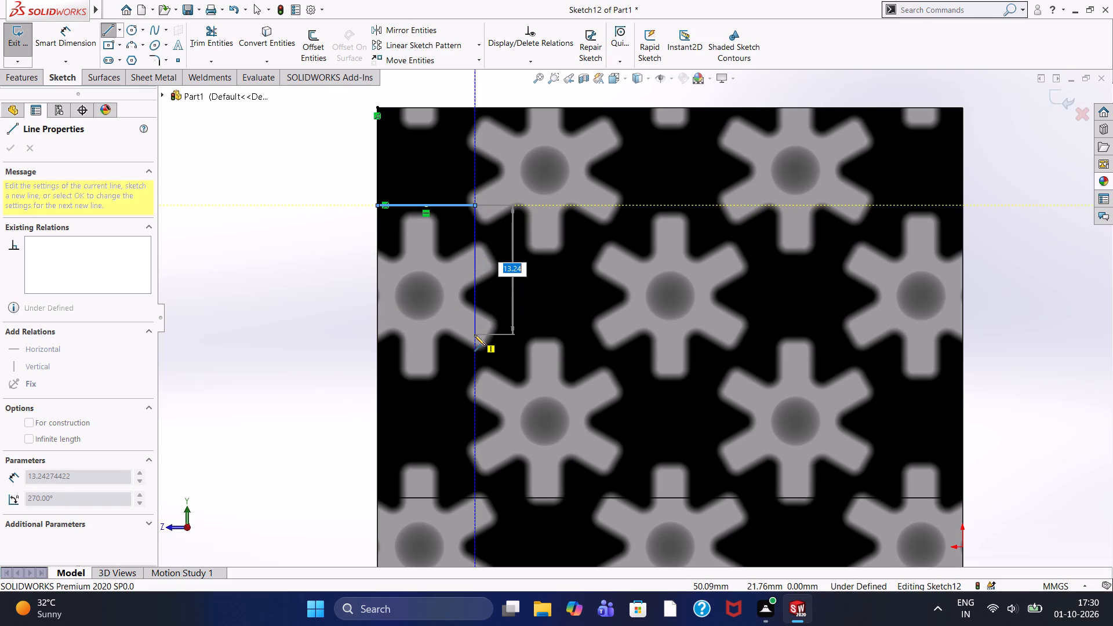
{"action": "type", "text": "20"}
{"action": "key", "text": "Return"}
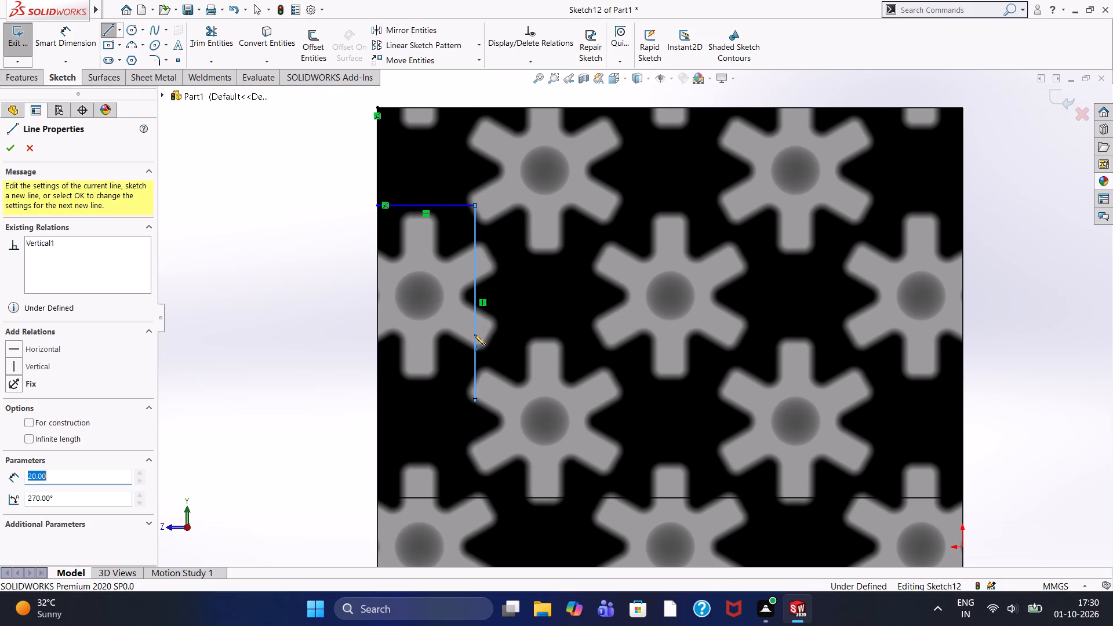
{"action": "left_click", "coordinate": [381, 399]}
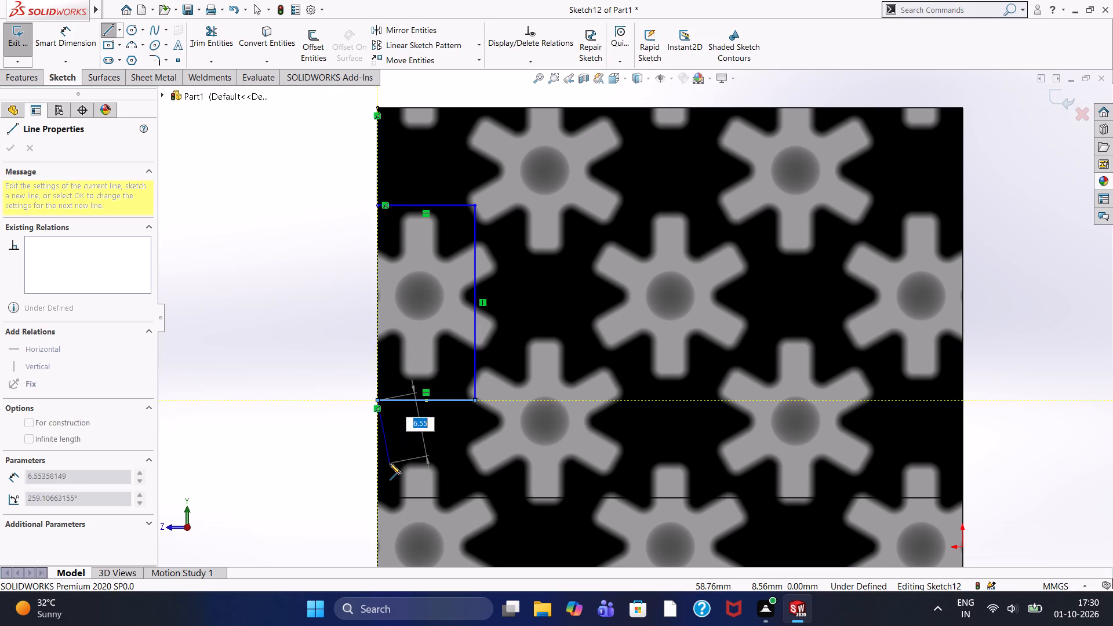
Continue the outline 30 mm down the left edge, 10 mm inward, 20 mm down, and 10 mm back to the edge.
{"action": "scroll", "coordinate": [367, 428], "scroll_direction": "up", "scroll_amount": 5}
{"action": "scroll", "coordinate": [447, 427], "scroll_direction": "up", "scroll_amount": 1}
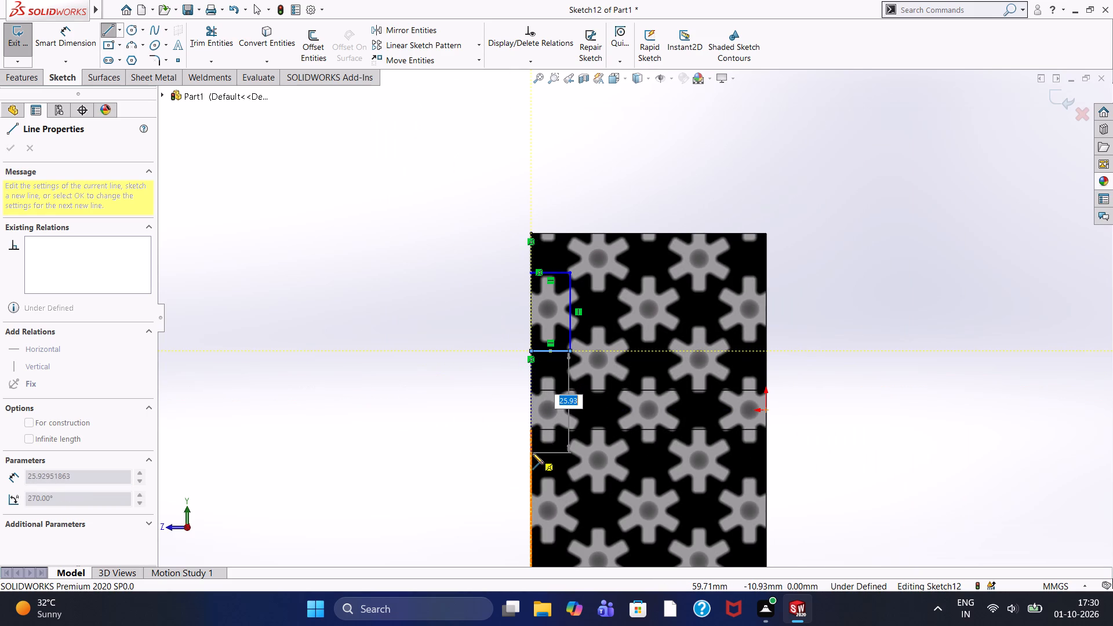
{"action": "type", "text": "30"}
{"action": "key", "text": "Return"}
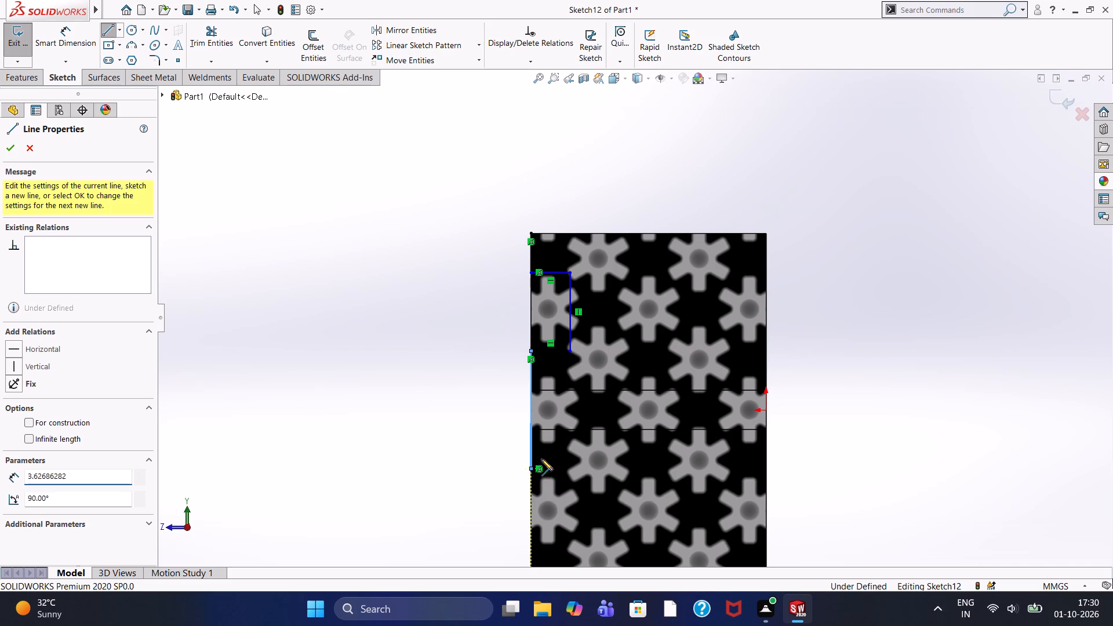
{"action": "type", "text": "10"}
{"action": "key", "text": "Return"}
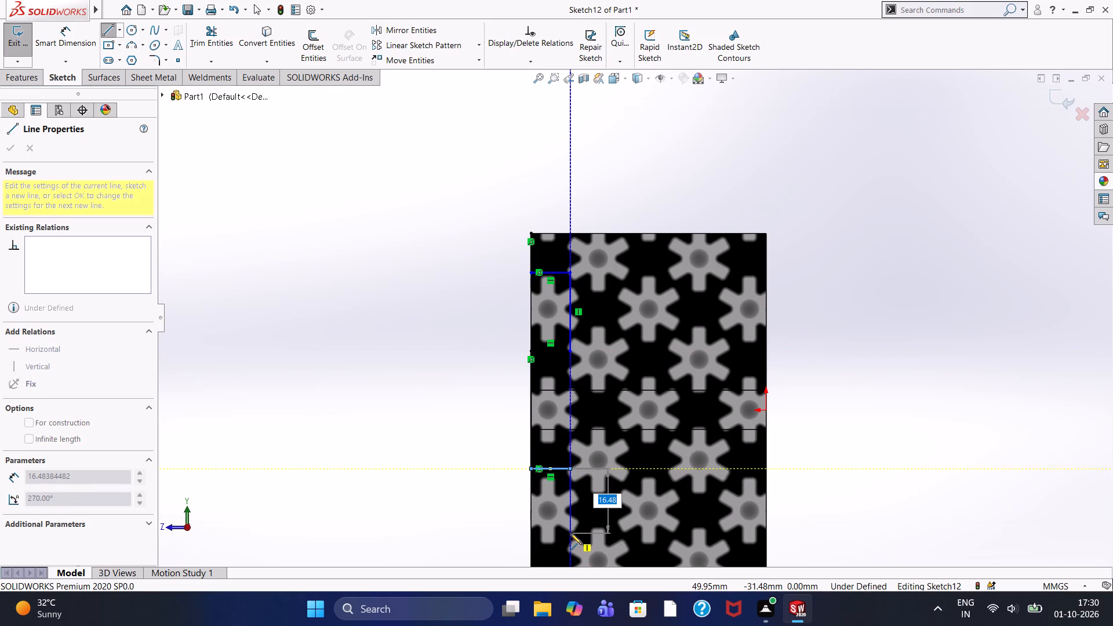
{"action": "type", "text": "20"}
{"action": "key", "text": "Return"}
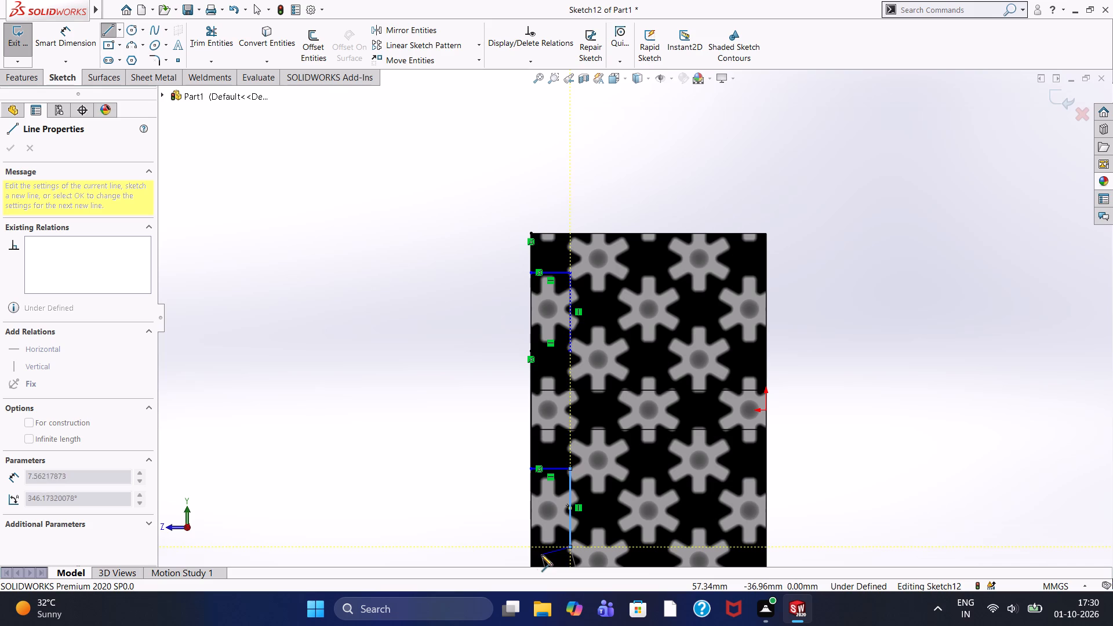
{"action": "scroll", "coordinate": [538, 550], "scroll_direction": "down", "scroll_amount": 4}
{"action": "scroll", "coordinate": [565, 503], "scroll_direction": "up", "scroll_amount": 5}
{"action": "scroll", "coordinate": [601, 394], "scroll_direction": "down", "scroll_amount": 4}
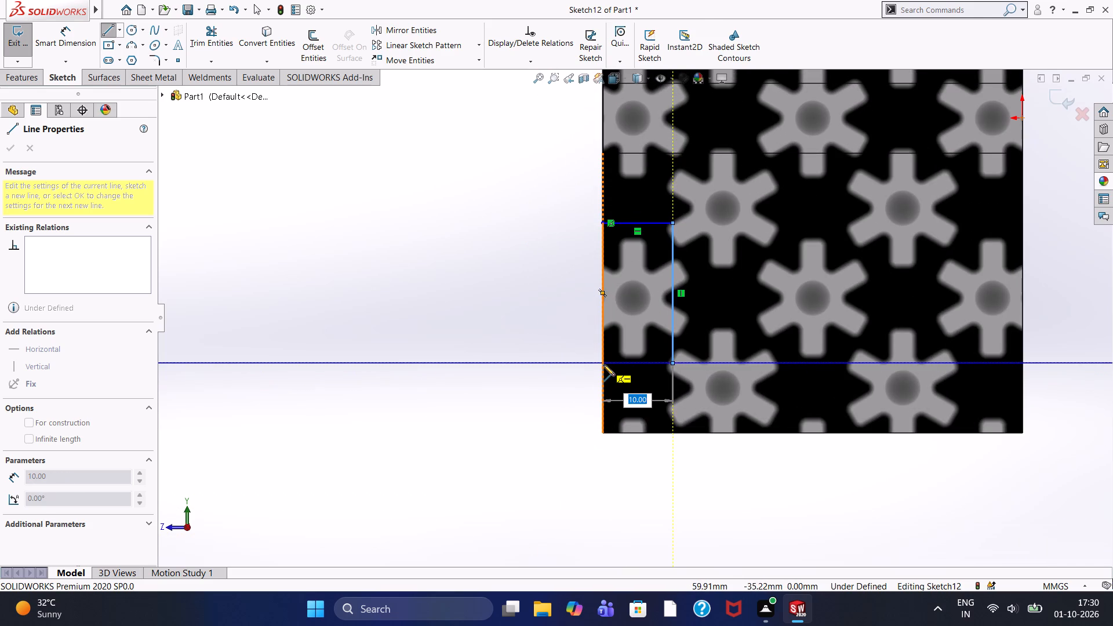
{"action": "left_click", "coordinate": [603, 365]}
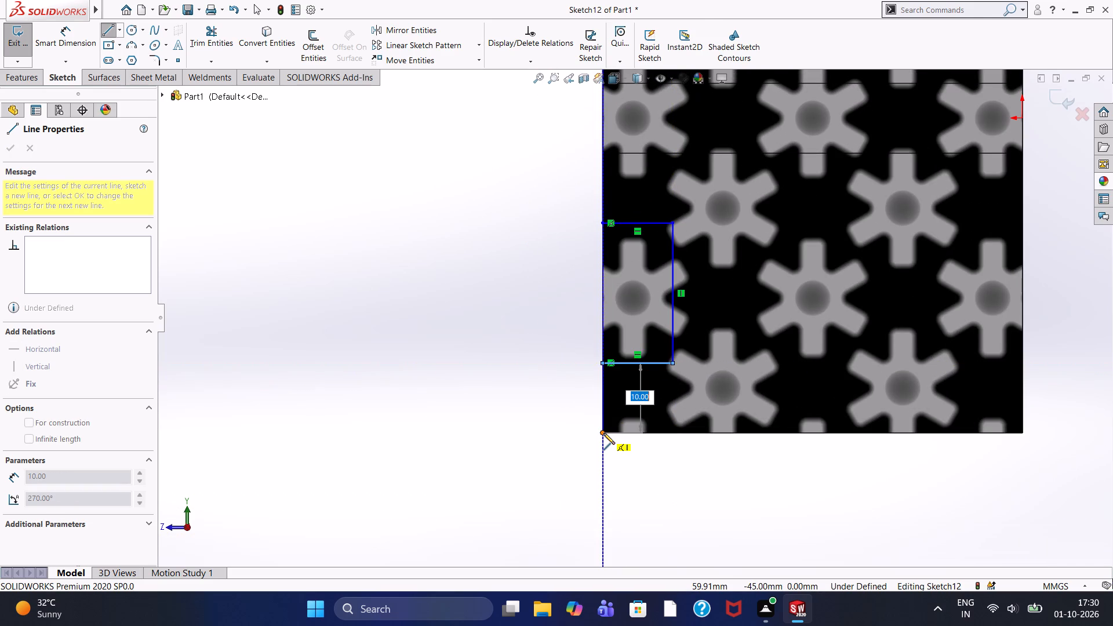
Close the outline: 10 mm down to the lower-left corner, 60 mm along the bottom, up the right edge, and 60 mm back across the top.
{"action": "left_click", "coordinate": [603, 433]}
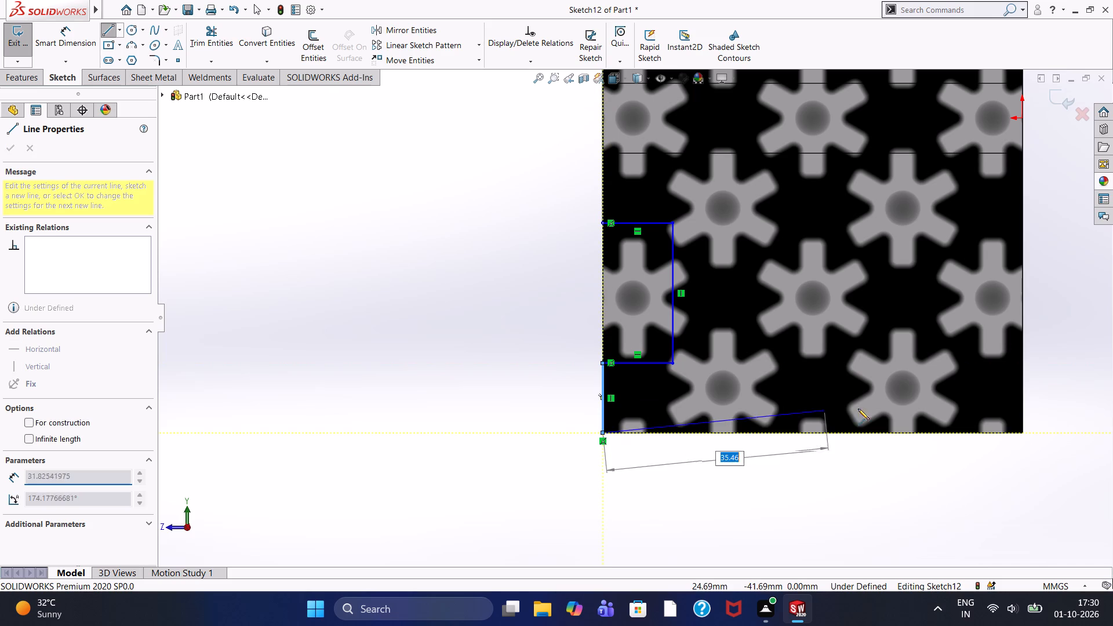
{"action": "left_click", "coordinate": [1023, 434]}
{"action": "scroll", "coordinate": [993, 296], "scroll_direction": "up", "scroll_amount": 3}
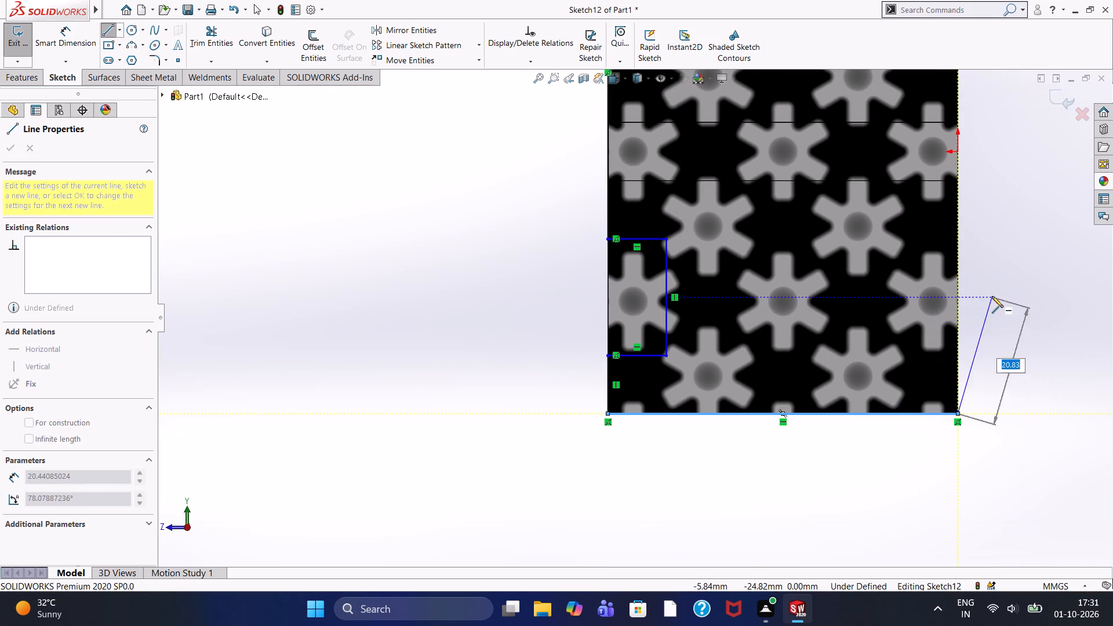
{"action": "scroll", "coordinate": [954, 132], "scroll_direction": "up", "scroll_amount": 3}
{"action": "scroll", "coordinate": [813, 104], "scroll_direction": "down", "scroll_amount": 3}
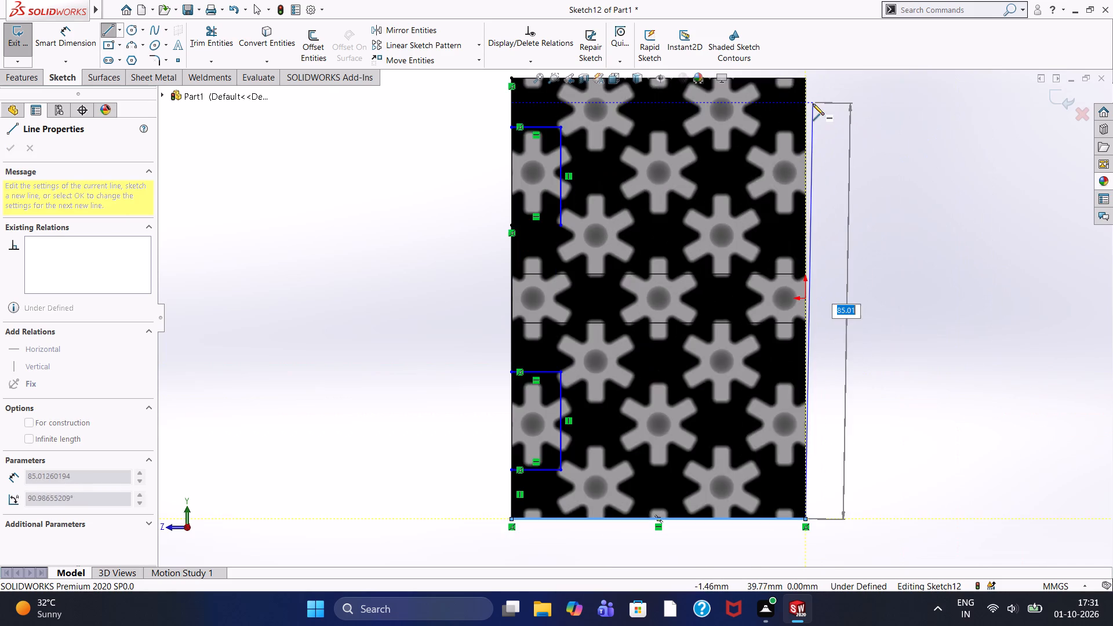
{"action": "left_click", "coordinate": [795, 86]}
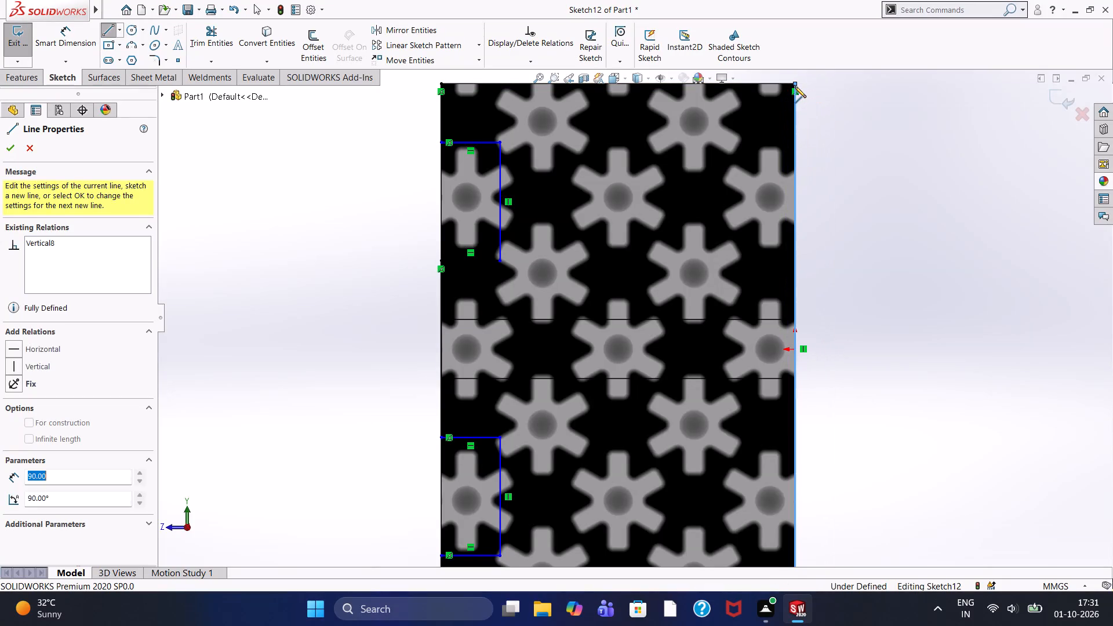
{"action": "left_click", "coordinate": [439, 83]}
{"action": "right_click", "coordinate": [366, 165]}
{"action": "left_click", "coordinate": [397, 174]}
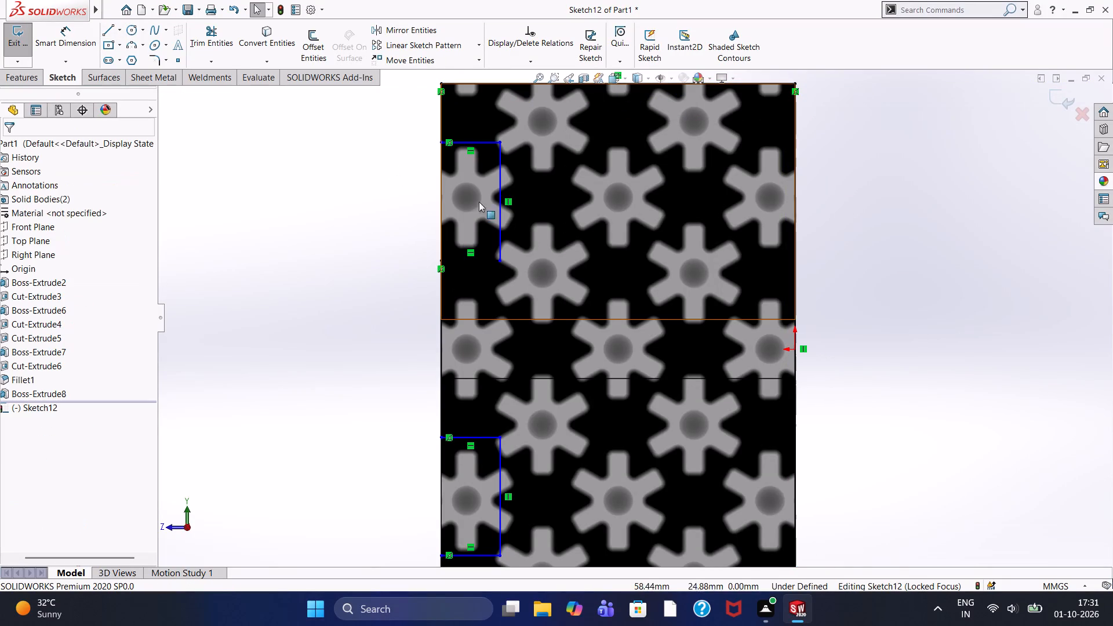
Delete the two 20 mm vertical lines that close the inner ends of the upper and lower notches.
{"action": "scroll", "coordinate": [489, 195], "scroll_direction": "up", "scroll_amount": 2}
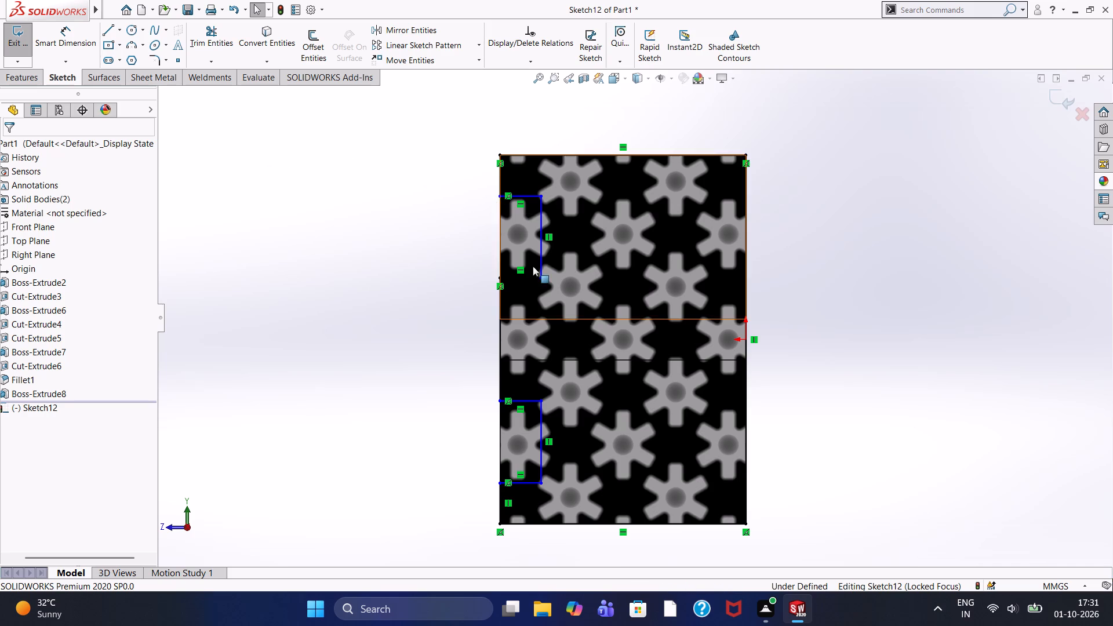
{"action": "left_click", "coordinate": [541, 250]}
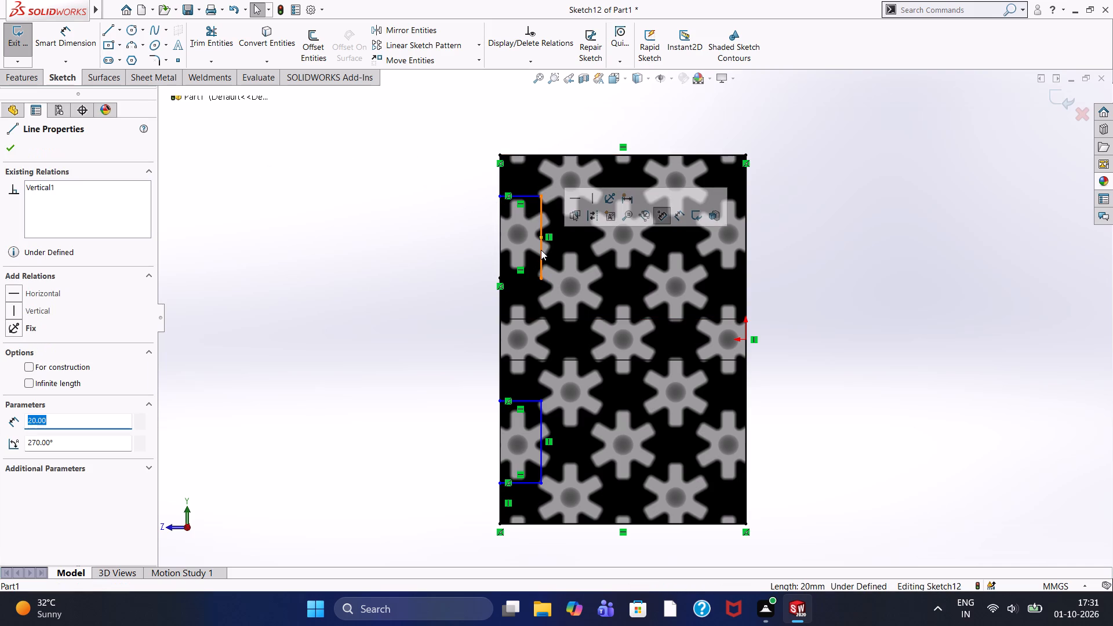
{"action": "key", "text": "Delete"}
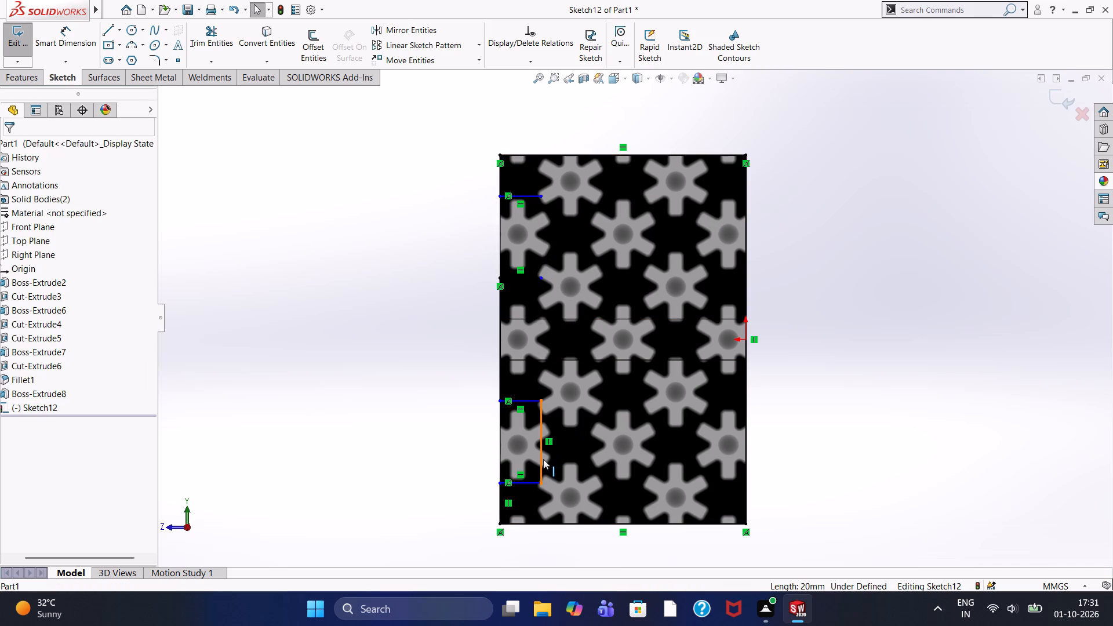
{"action": "left_click", "coordinate": [543, 459]}
{"action": "key", "text": "Delete"}
Sketch a 10 mm vertical line upward from the inner end of the upper notch's lower line.
{"action": "left_click", "coordinate": [107, 34]}
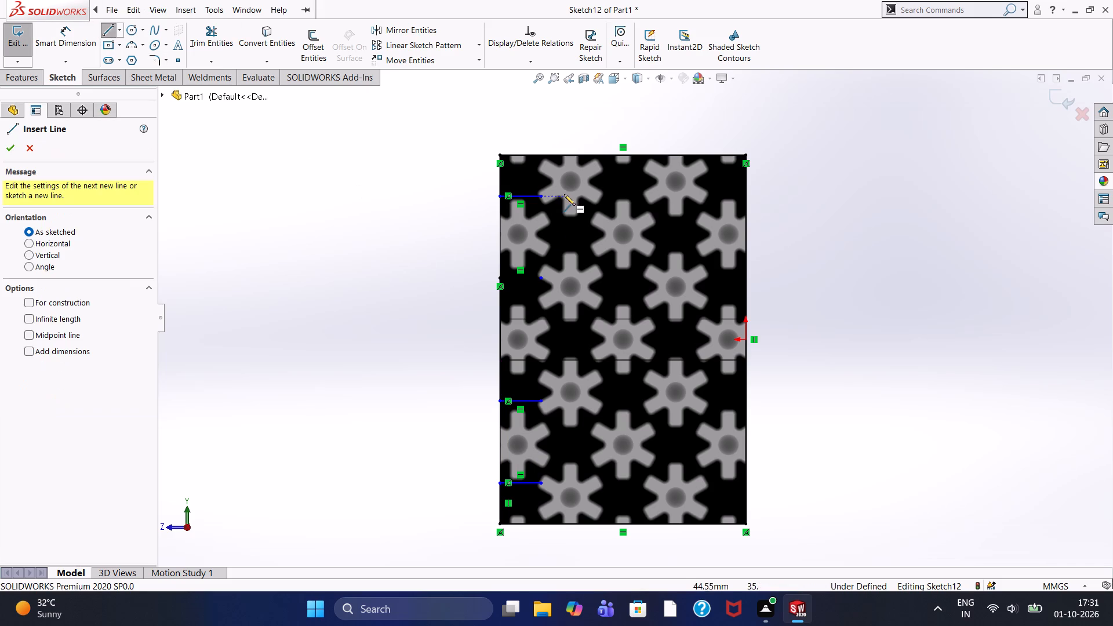
{"action": "left_click", "coordinate": [543, 278]}
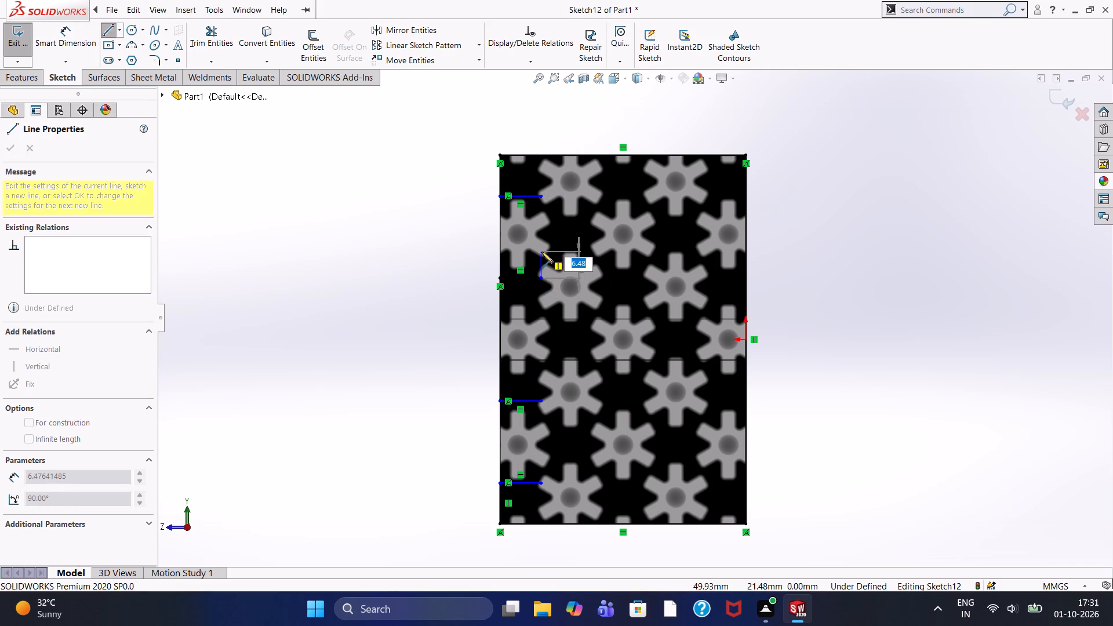
{"action": "type", "text": "10"}
{"action": "key", "text": "Return"}
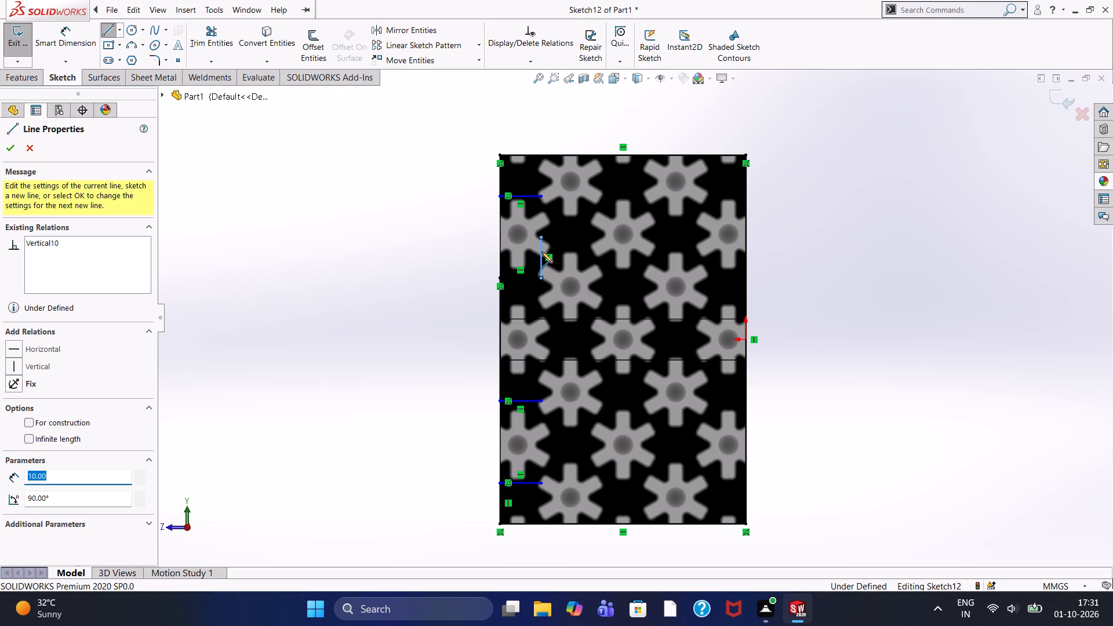
{"action": "key", "text": "Escape"}
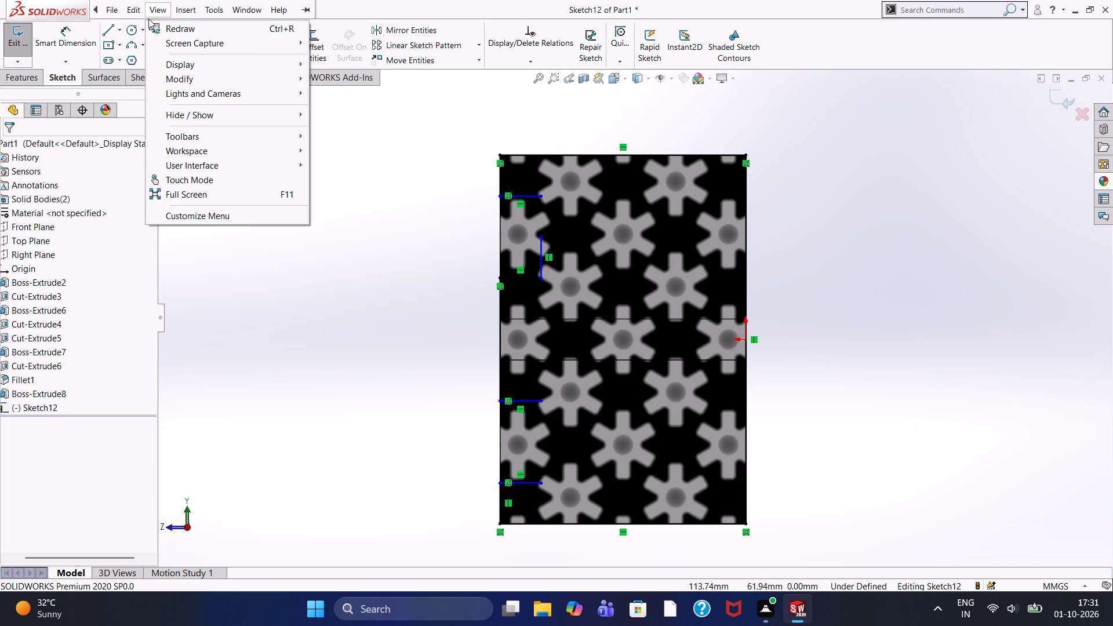
Draw a 20 mm diameter circle centred on the 10 mm line's upper end and trim away its left half.
{"action": "left_click", "coordinate": [133, 28]}
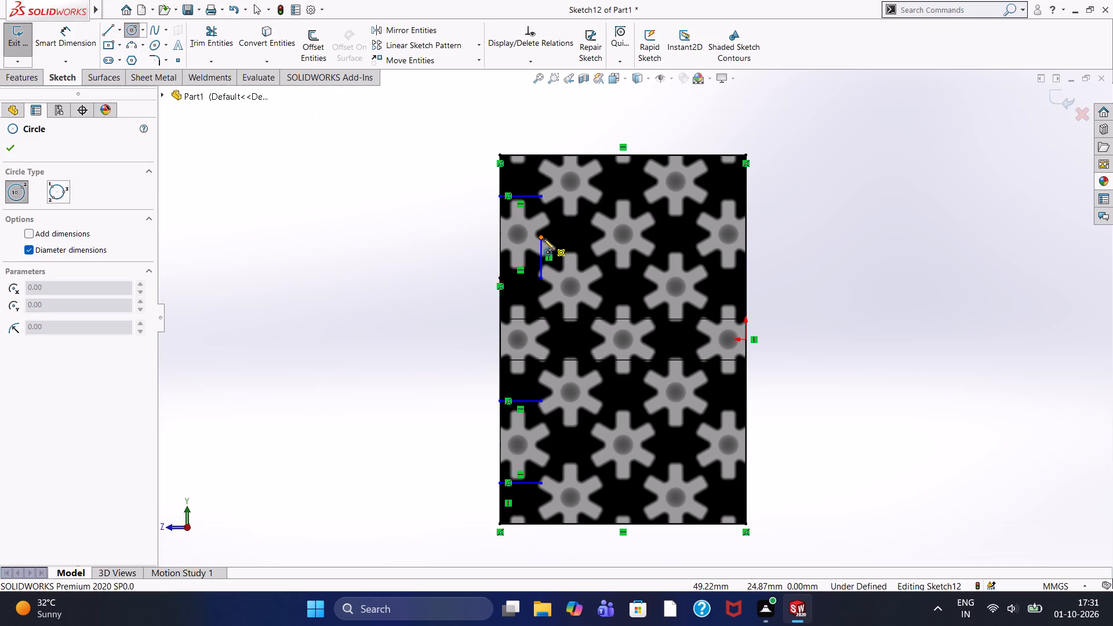
{"action": "left_click", "coordinate": [544, 239]}
{"action": "type", "text": "20"}
{"action": "key", "text": "Return"}
{"action": "key", "text": "Escape"}
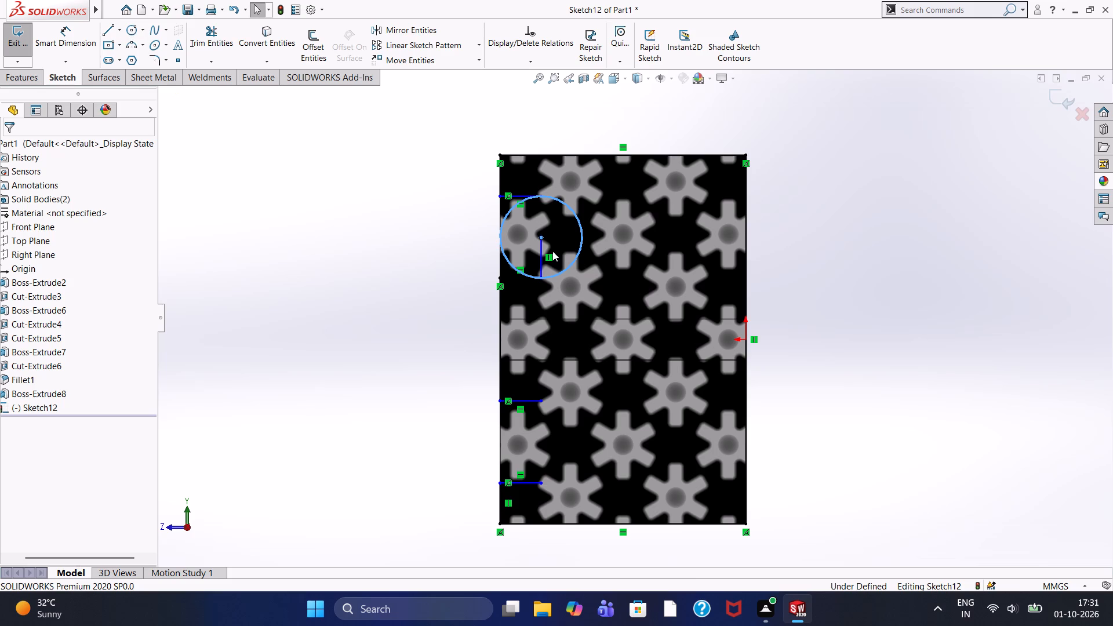
{"action": "left_click", "coordinate": [215, 40]}
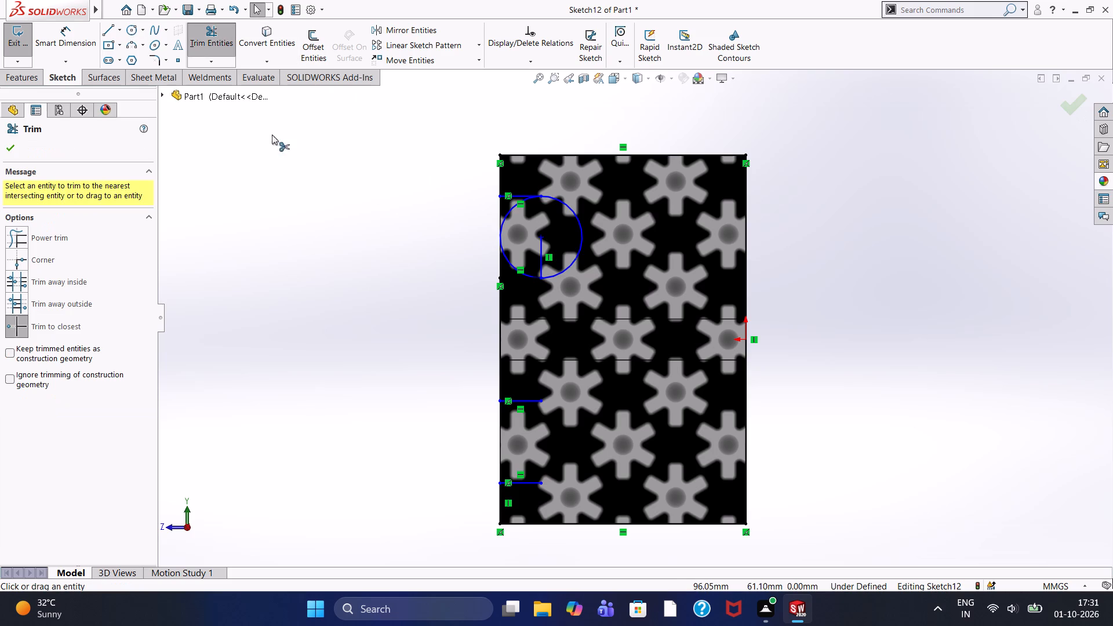
{"action": "left_click", "coordinate": [508, 208]}
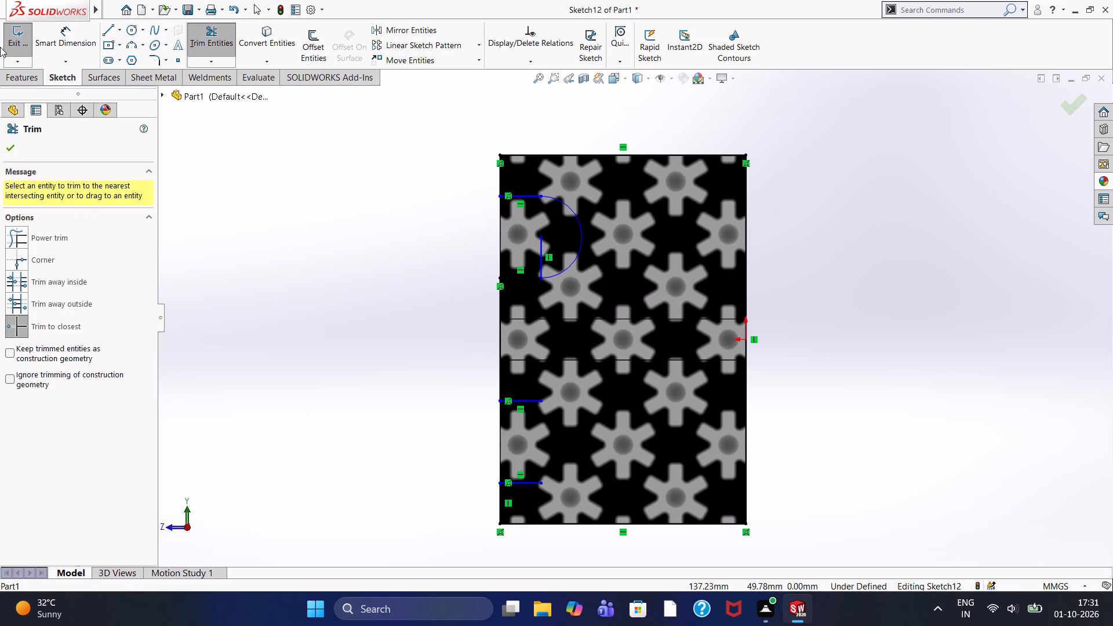
{"action": "left_click", "coordinate": [6, 152]}
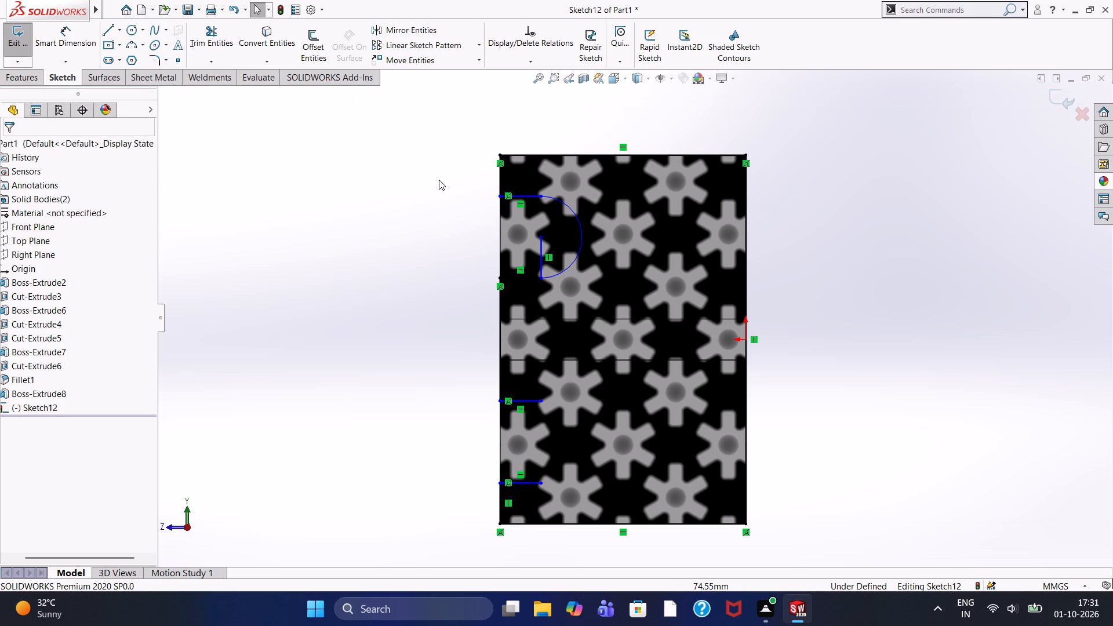
{"action": "key", "text": "Escape"}
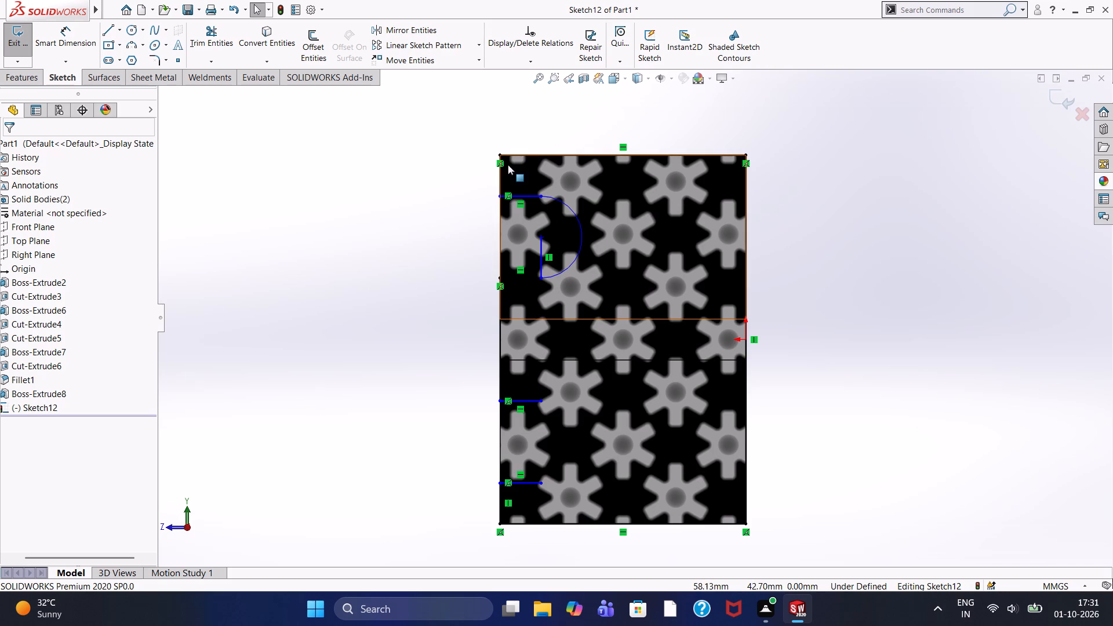
Draw a vertical centerline from the midpoint of the outline's top edge to its bottom edge.
{"action": "left_click", "coordinate": [119, 28]}
{"action": "left_click", "coordinate": [134, 60]}
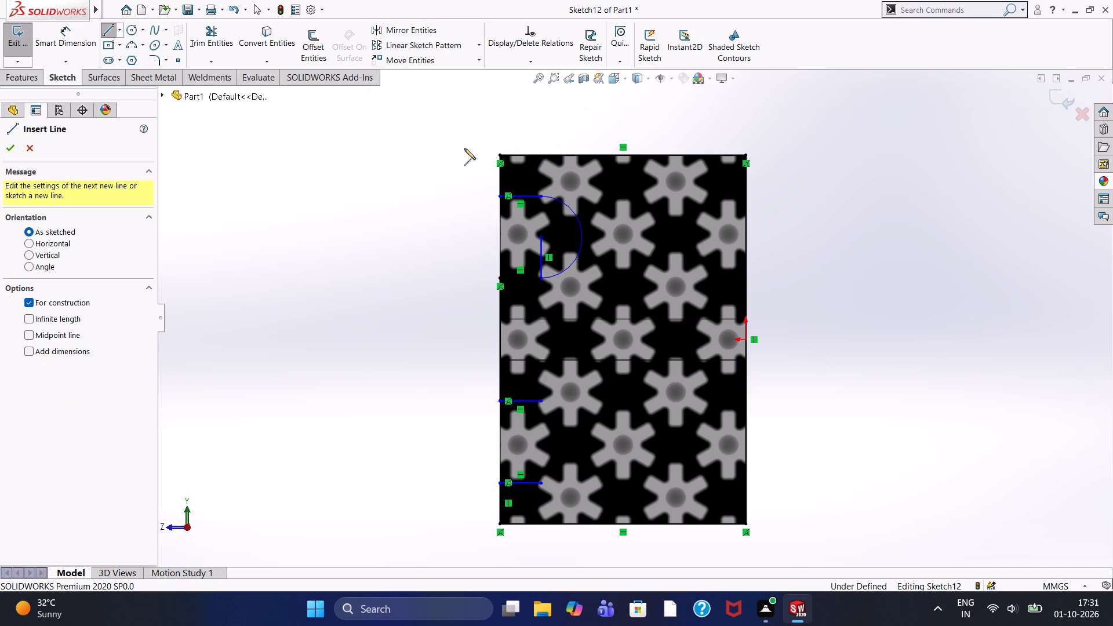
{"action": "left_click", "coordinate": [621, 153]}
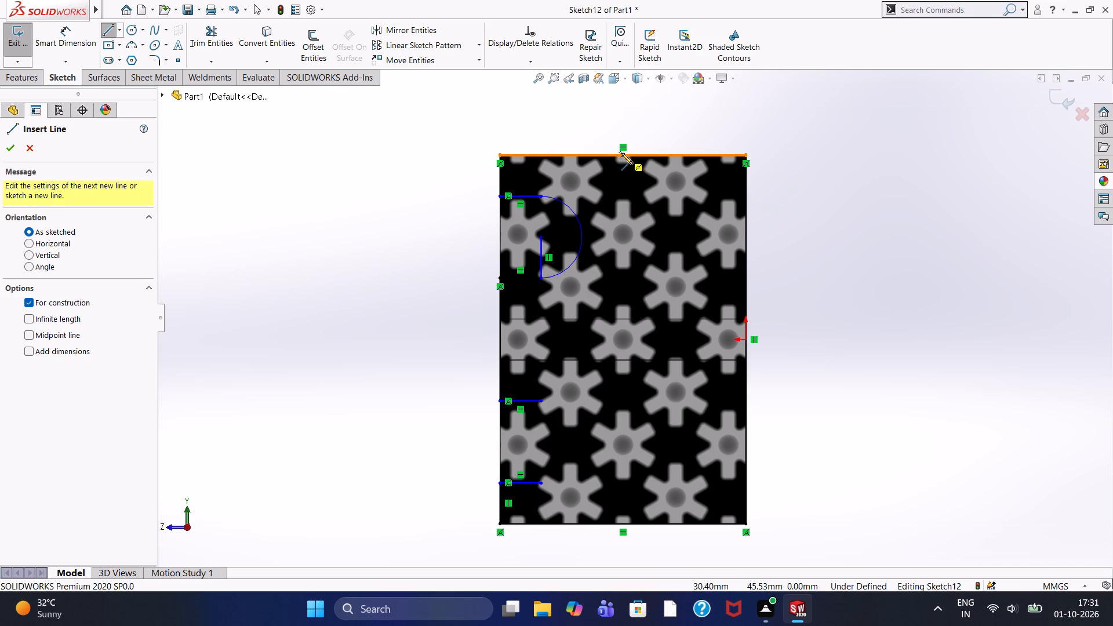
{"action": "left_click", "coordinate": [621, 523]}
{"action": "right_click", "coordinate": [809, 341]}
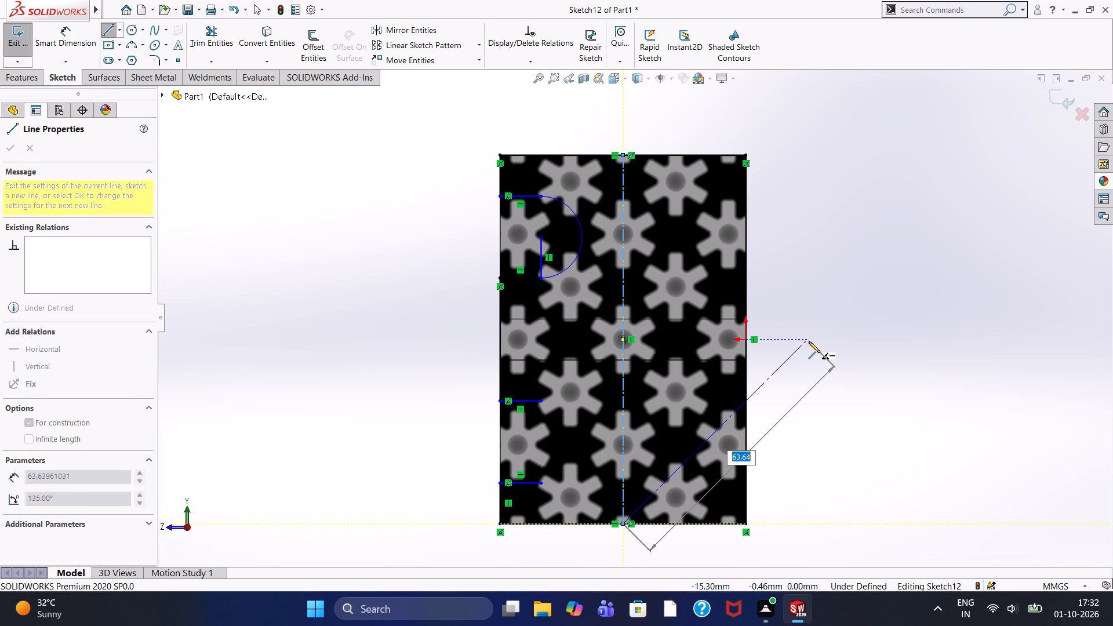
{"action": "left_click", "coordinate": [820, 350]}
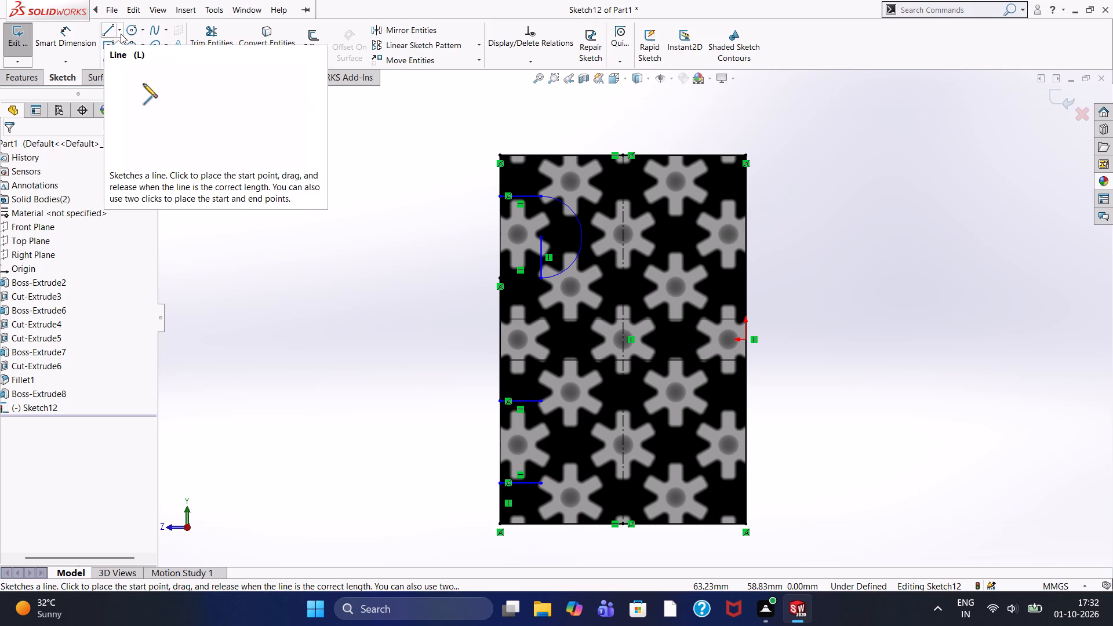
Draw a horizontal centerline about 25.6 mm long inward from the midpoint of the outline's left edge.
{"action": "left_click", "coordinate": [121, 34]}
{"action": "left_click", "coordinate": [128, 60]}
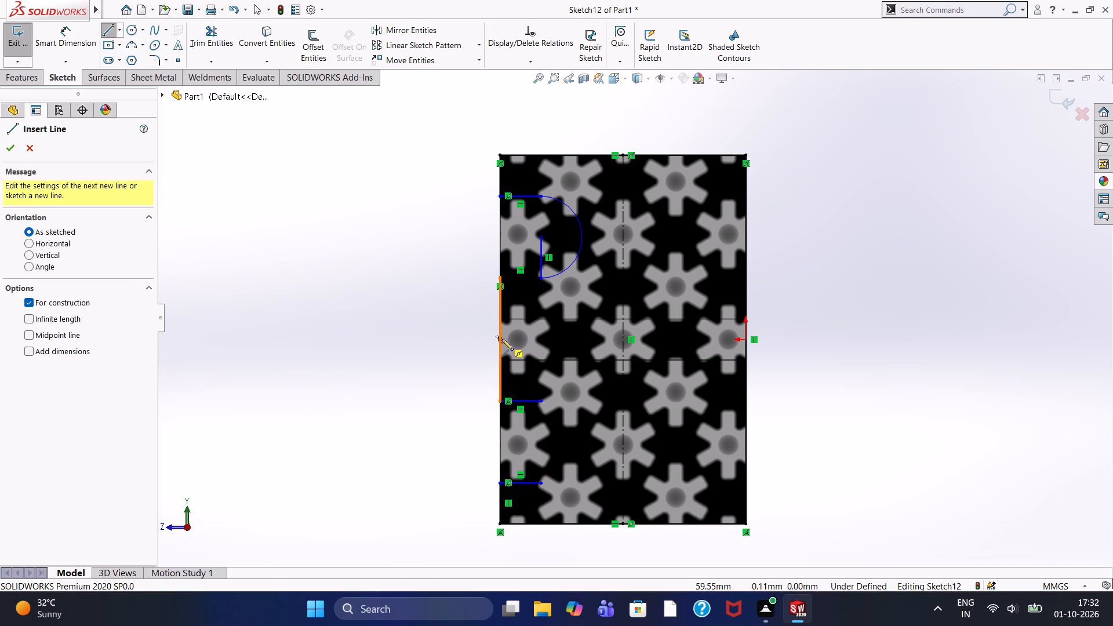
{"action": "left_click", "coordinate": [502, 339]}
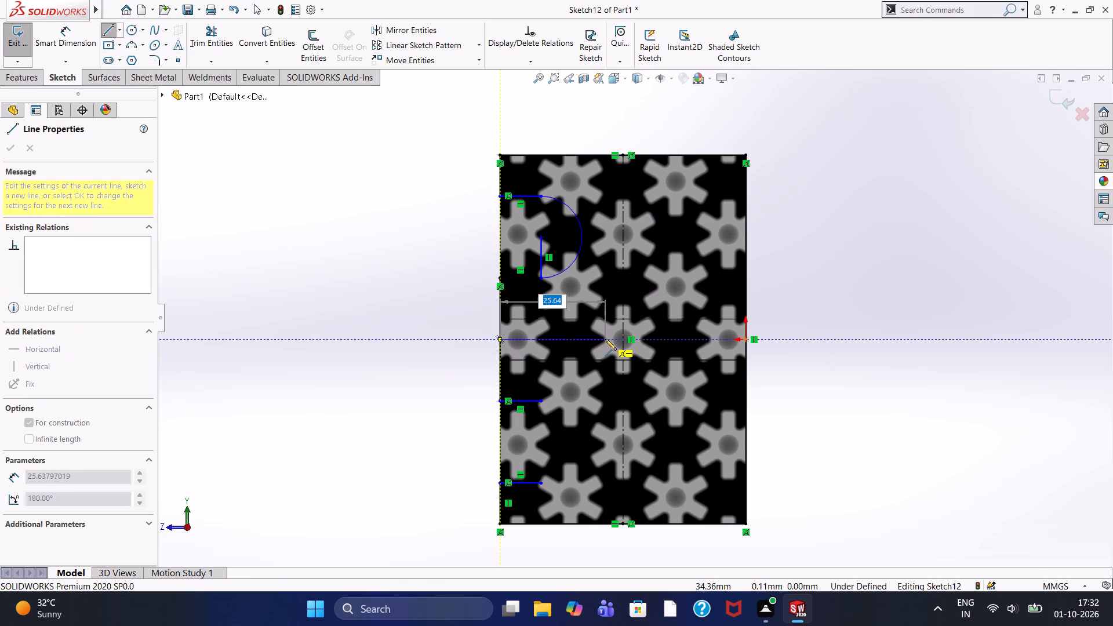
{"action": "left_click", "coordinate": [605, 339]}
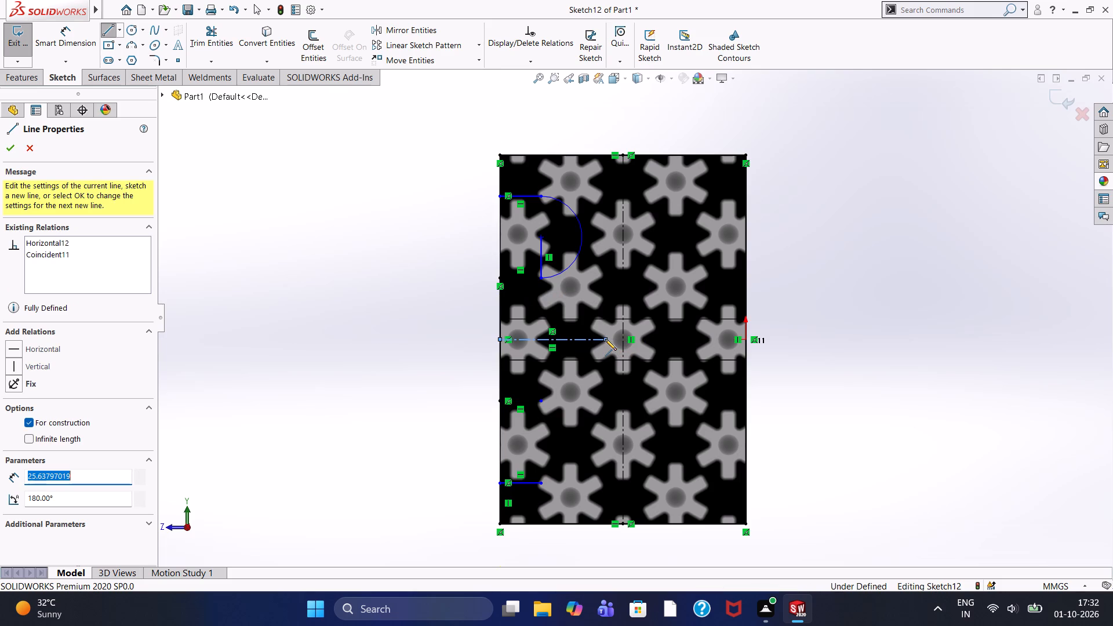
{"action": "key", "text": "Escape"}
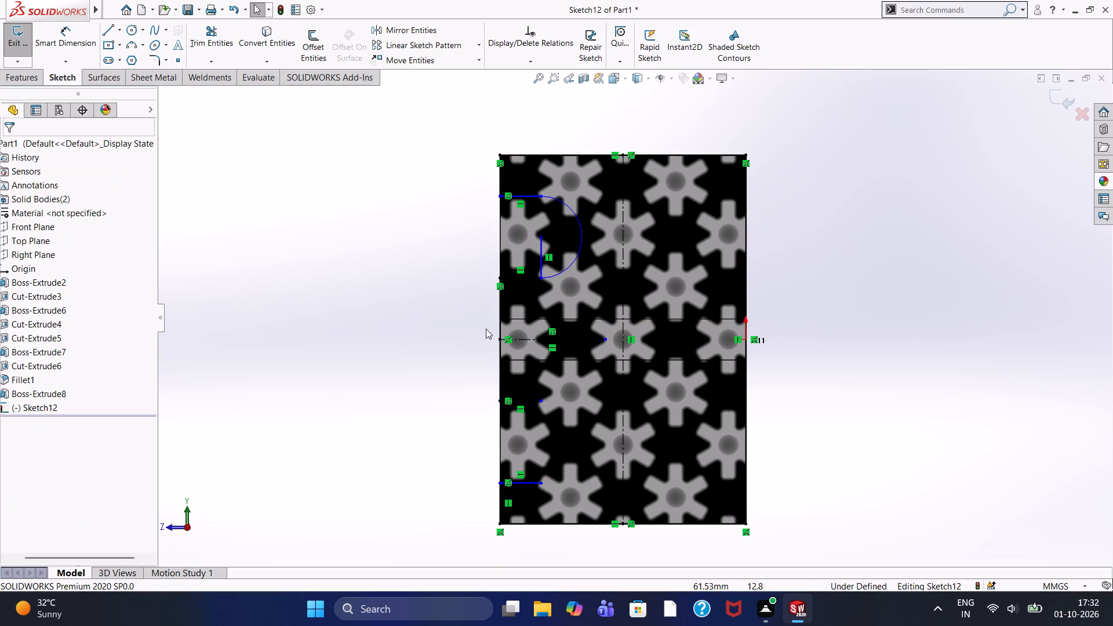
Mirror the upper notch's arc about the horizontal centerline to round the lower notch.
{"action": "left_click", "coordinate": [396, 24]}
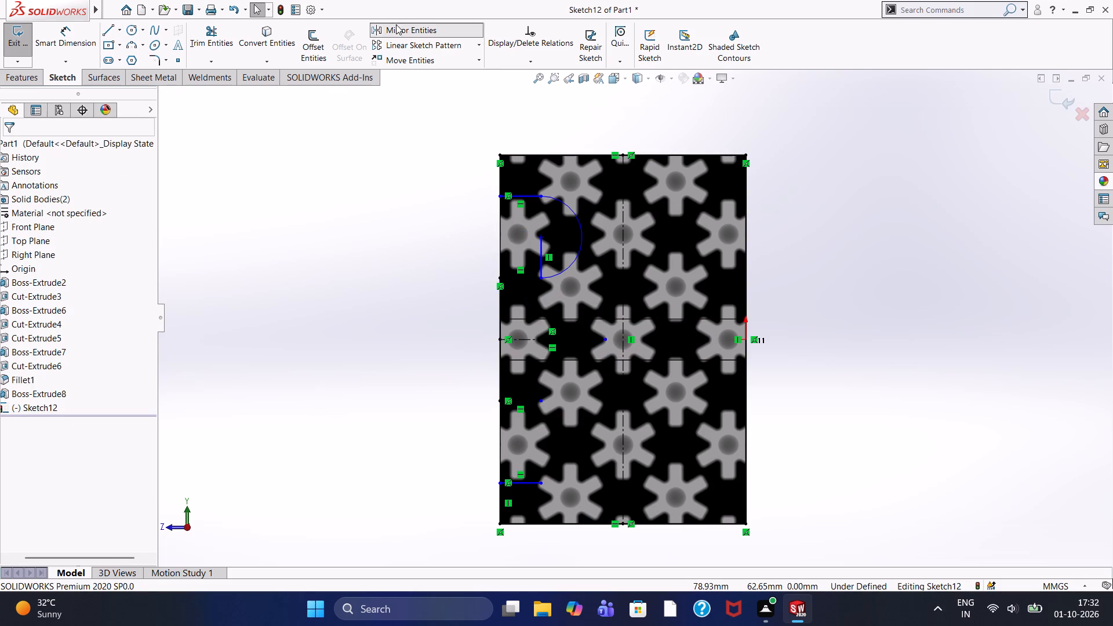
{"action": "left_click", "coordinate": [582, 248]}
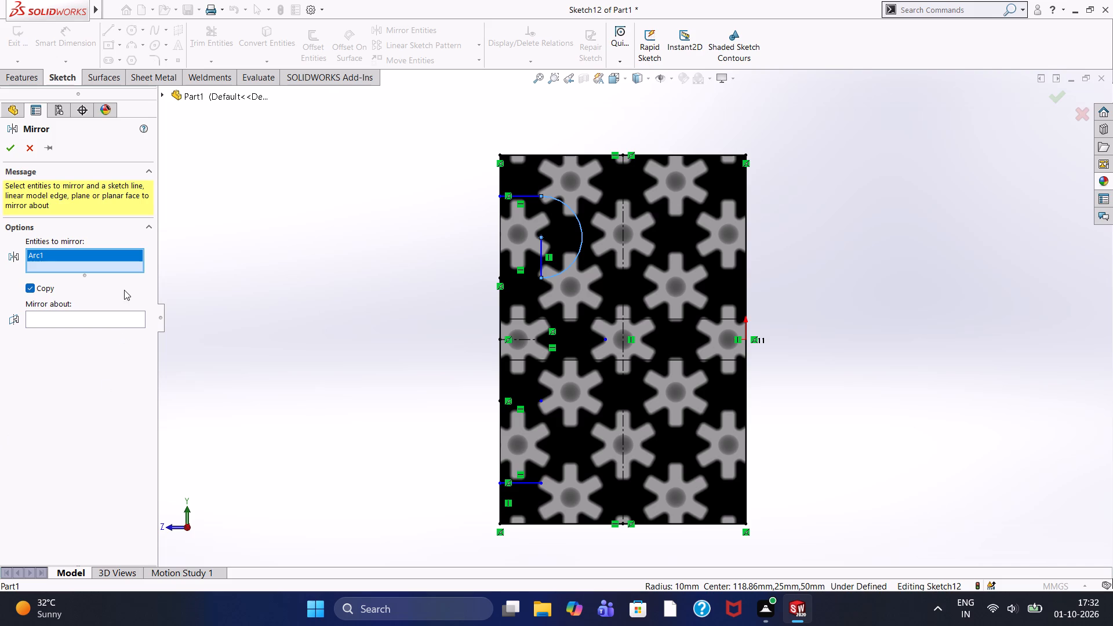
{"action": "left_click", "coordinate": [120, 317]}
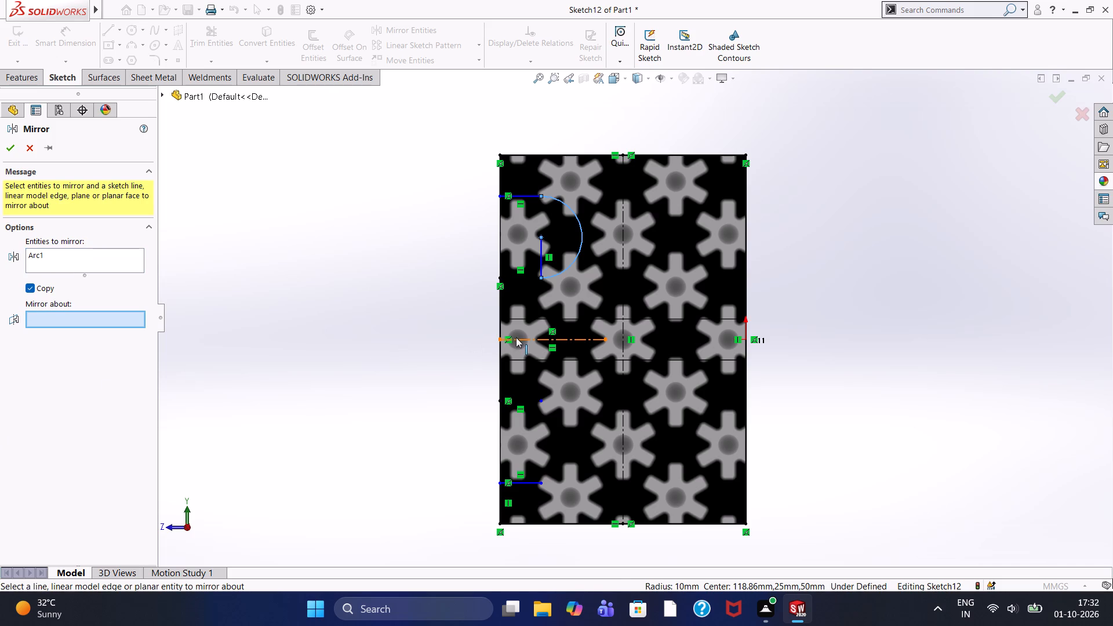
{"action": "left_click", "coordinate": [516, 337]}
{"action": "left_click", "coordinate": [6, 151]}
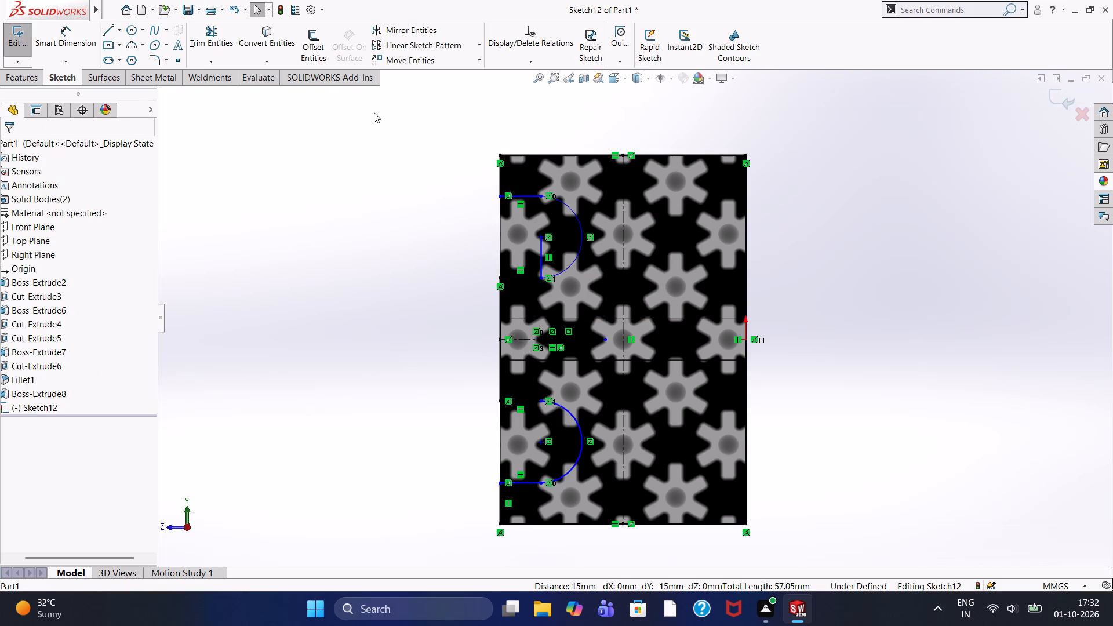
Mirror the left-side outline and both rounded notches, including the short horizontal centerline, about the vertical centerline.
{"action": "left_click", "coordinate": [457, 27]}
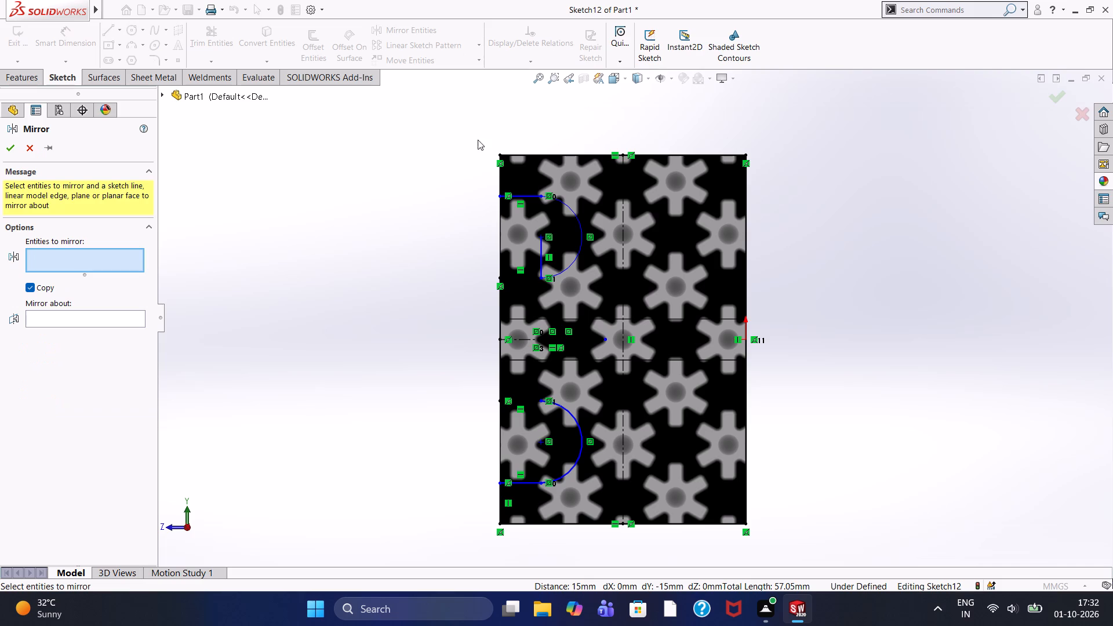
{"action": "left_click_drag", "start_coordinate": [457, 119], "coordinate": [595, 561]}
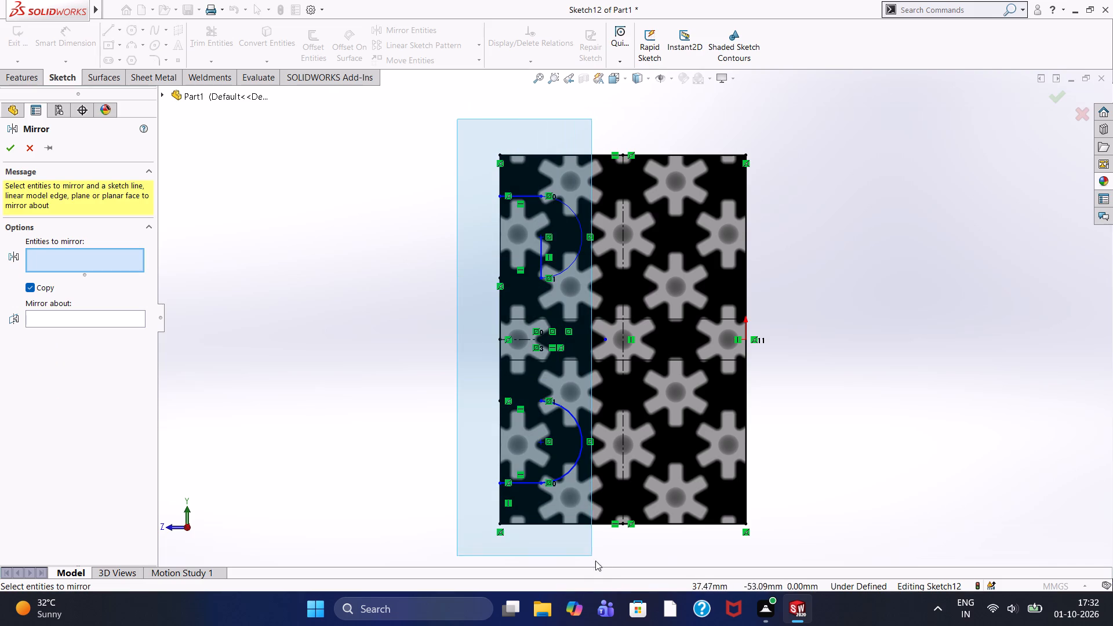
{"action": "left_click_drag", "start_coordinate": [595, 561], "coordinate": [614, 569]}
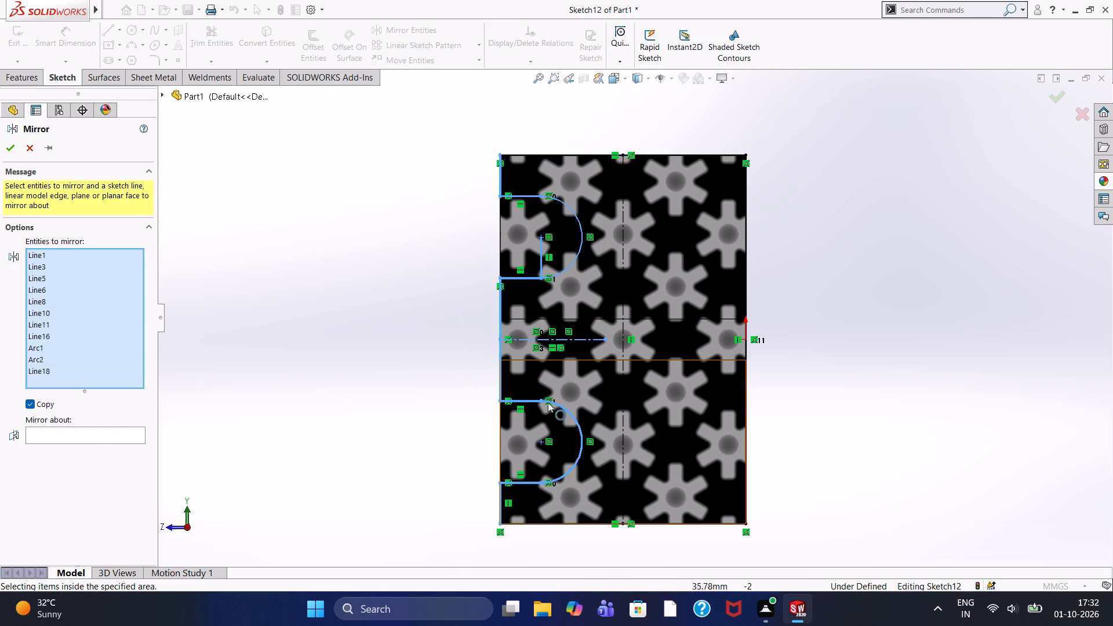
{"action": "left_click", "coordinate": [96, 428]}
{"action": "left_click", "coordinate": [100, 432]}
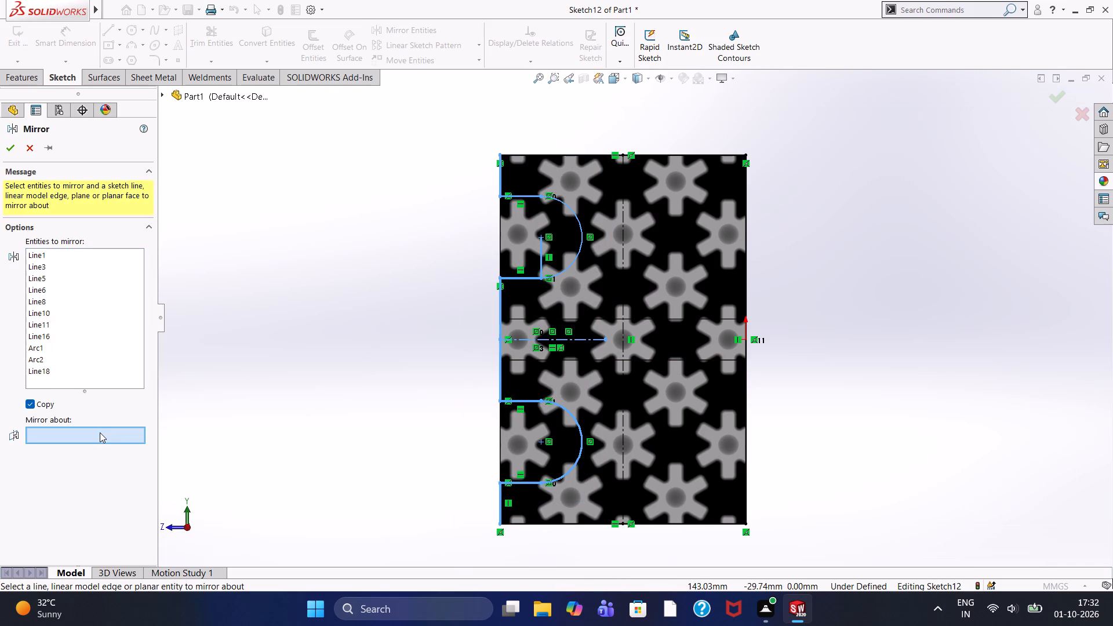
{"action": "left_click", "coordinate": [622, 391]}
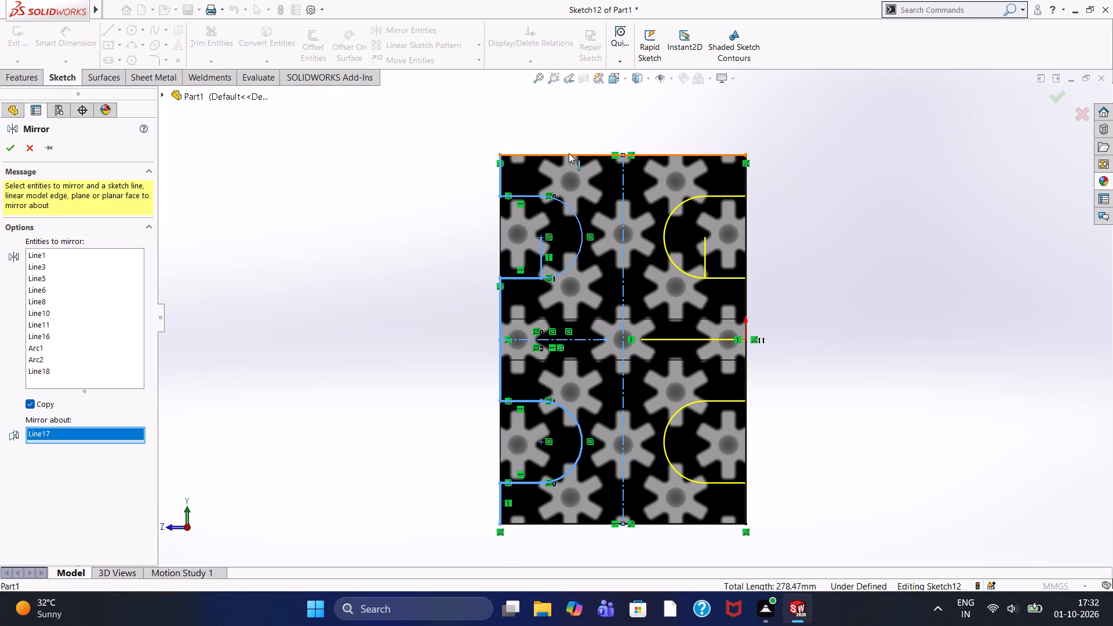
{"action": "left_click", "coordinate": [6, 142]}
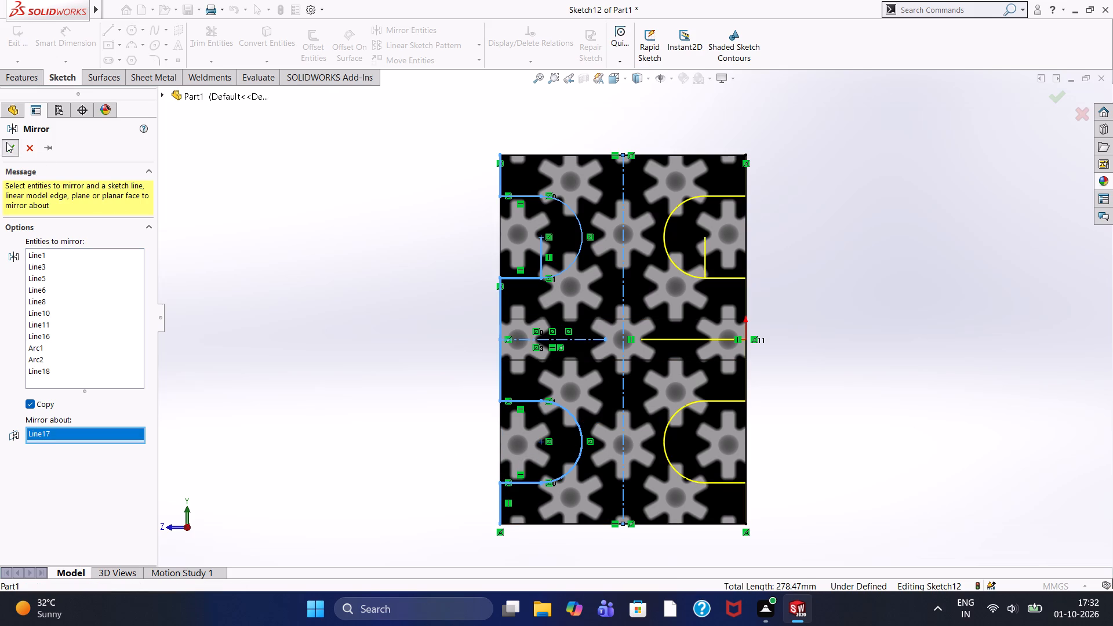
{"action": "left_click", "coordinate": [315, 276]}
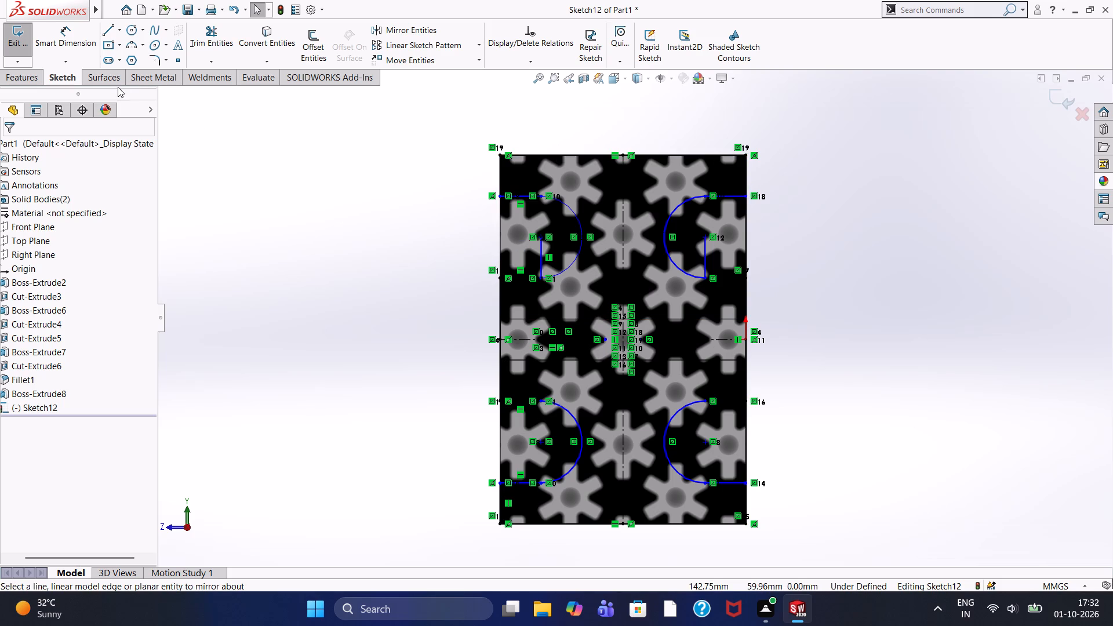
Delete the vertical centerline and both short horizontal centerlines from the notch sketch.
{"action": "left_click", "coordinate": [622, 205]}
{"action": "key", "text": "Delete"}
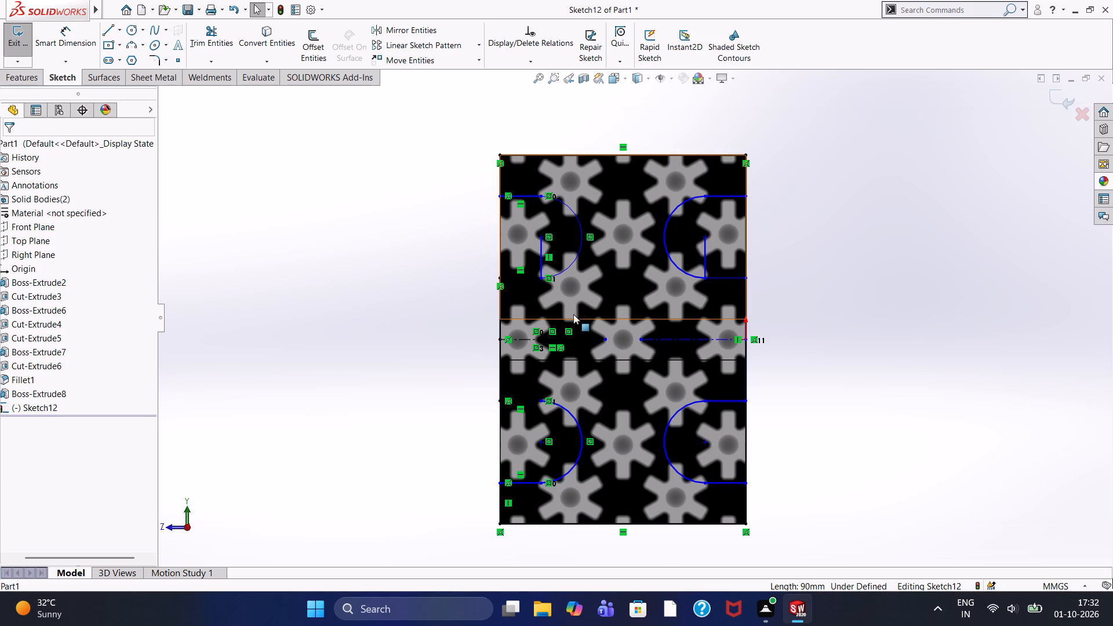
{"action": "left_click", "coordinate": [567, 339]}
{"action": "key", "text": "Delete"}
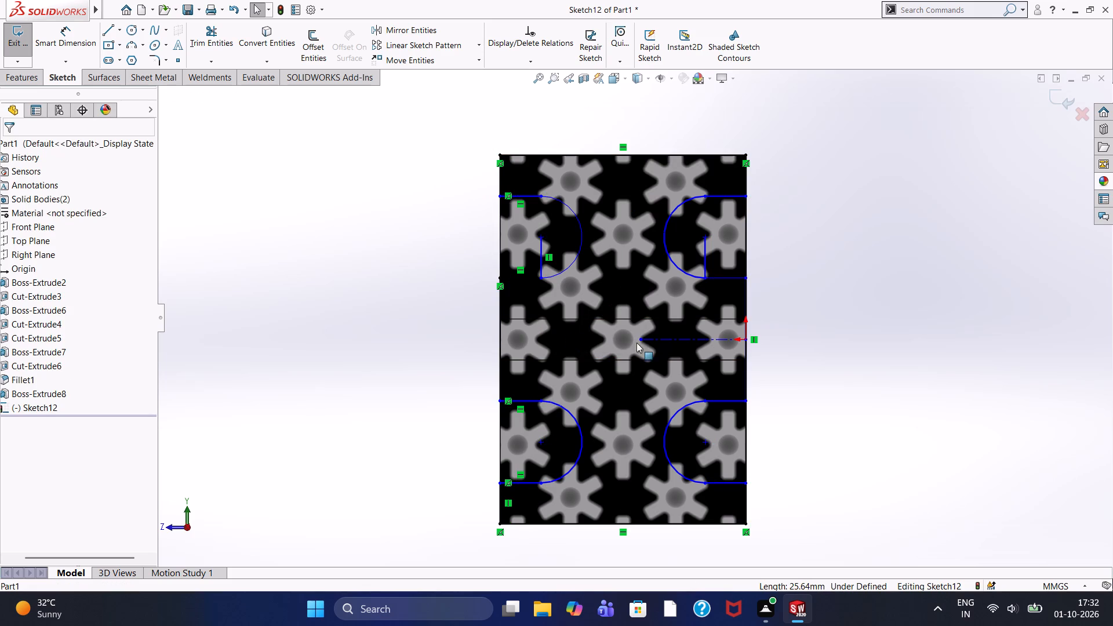
{"action": "left_click", "coordinate": [668, 340]}
{"action": "key", "text": "Delete"}
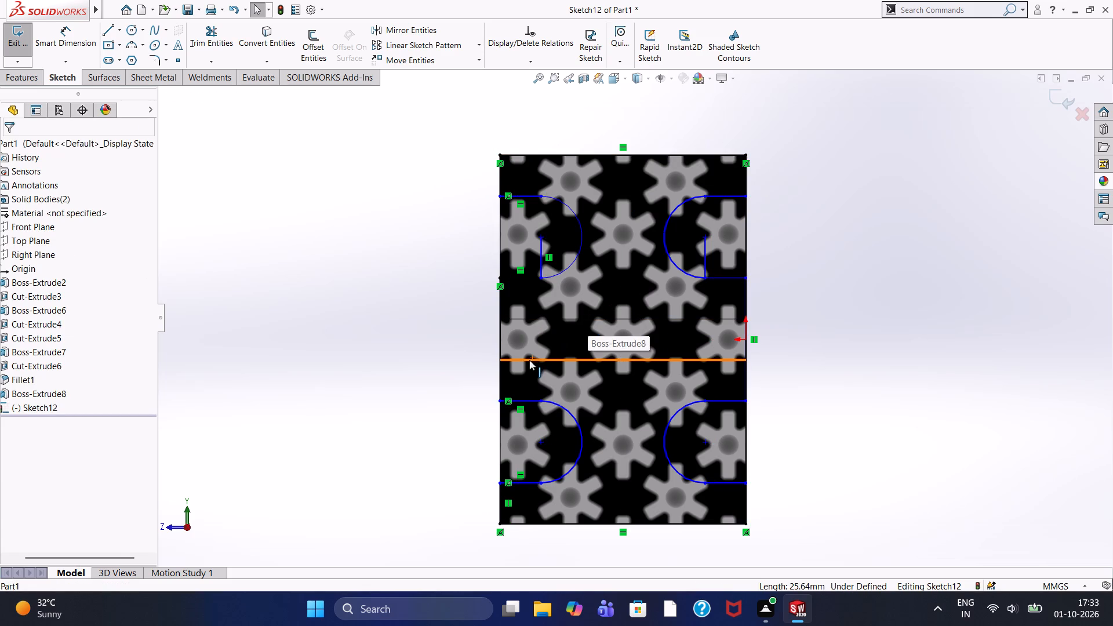
Extrude-cut the four rounded notch regions through the T-shaped body's flange with a 60 mm blind depth.
{"action": "middle_click_drag", "start_coordinate": [372, 270], "coordinate": [426, 321]}
{"action": "scroll", "coordinate": [372, 270], "scroll_direction": "up", "scroll_amount": 1}
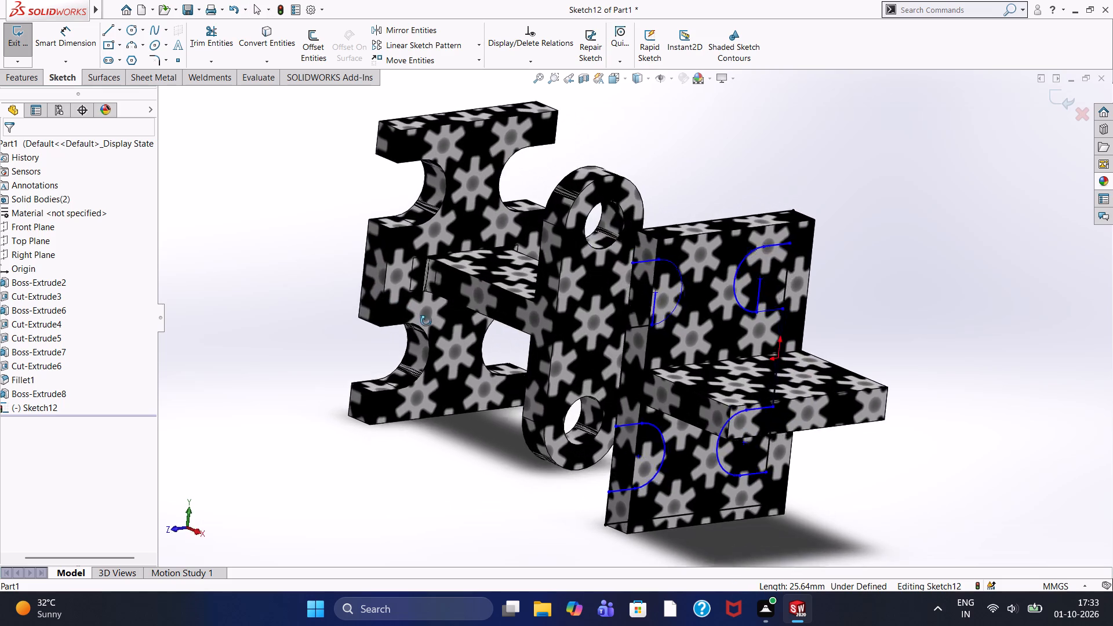
{"action": "middle_click_drag", "start_coordinate": [426, 321], "coordinate": [413, 337]}
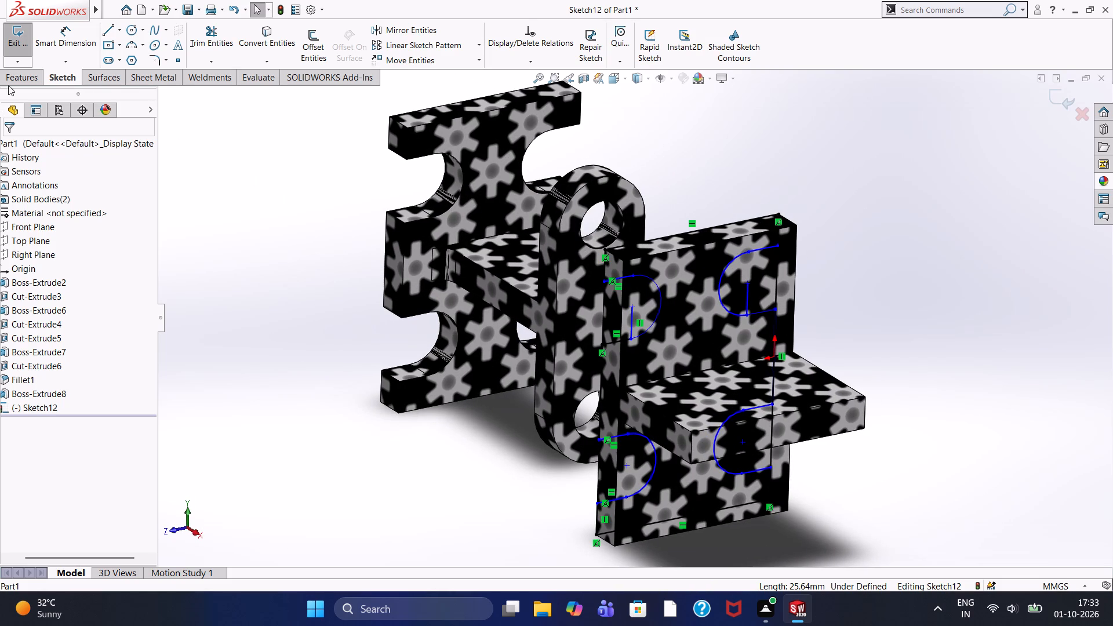
{"action": "left_click", "coordinate": [19, 79]}
{"action": "left_click", "coordinate": [193, 45]}
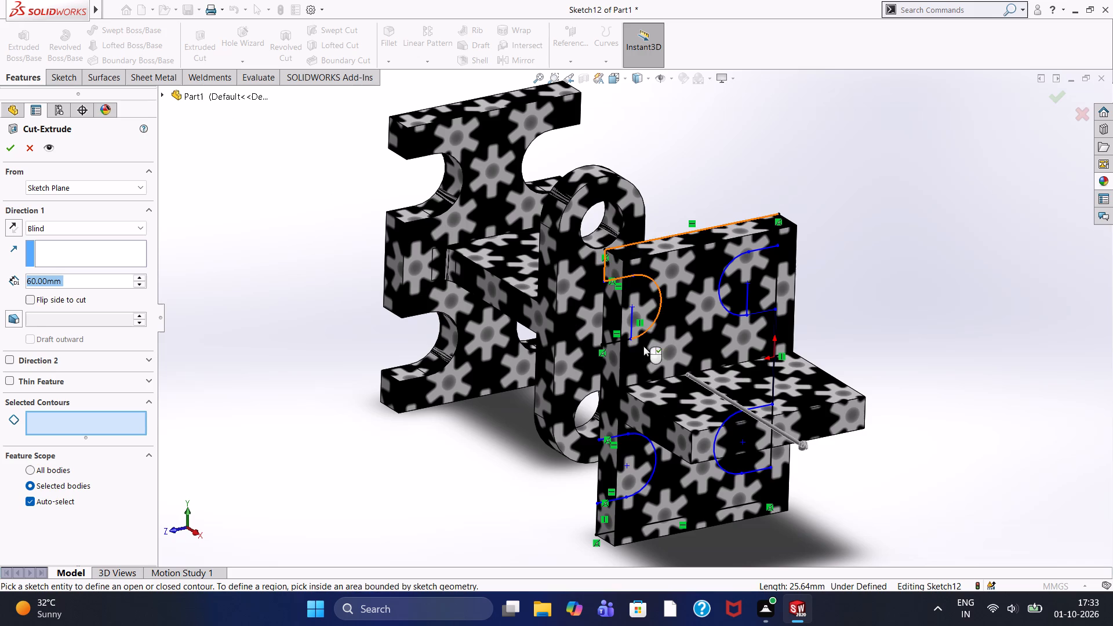
{"action": "left_click", "coordinate": [643, 303]}
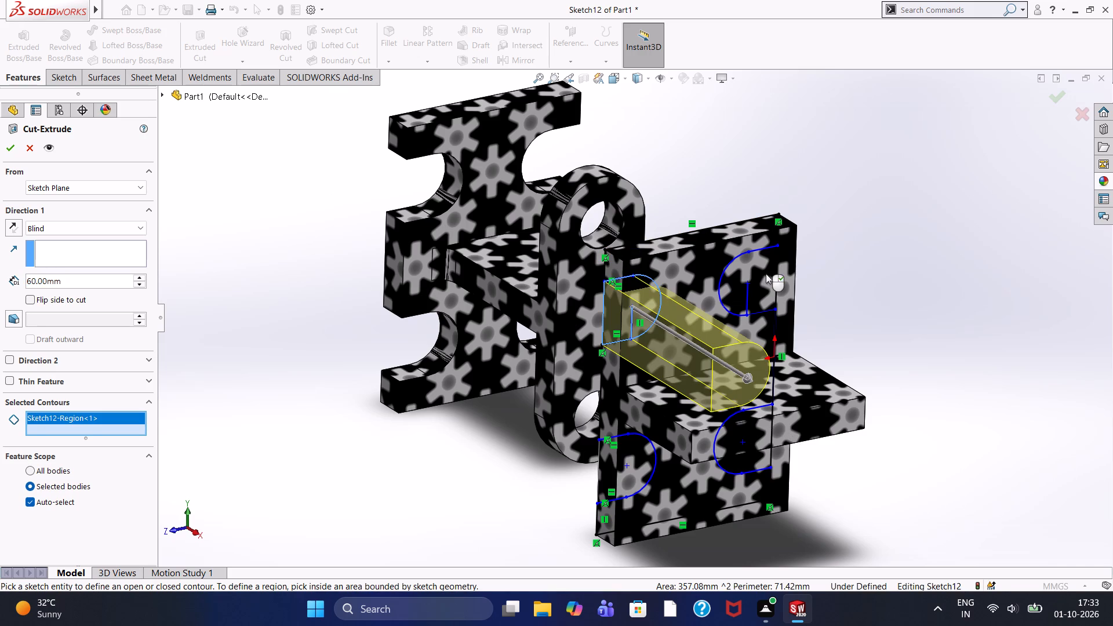
{"action": "left_click", "coordinate": [766, 274]}
{"action": "left_click", "coordinate": [636, 471]}
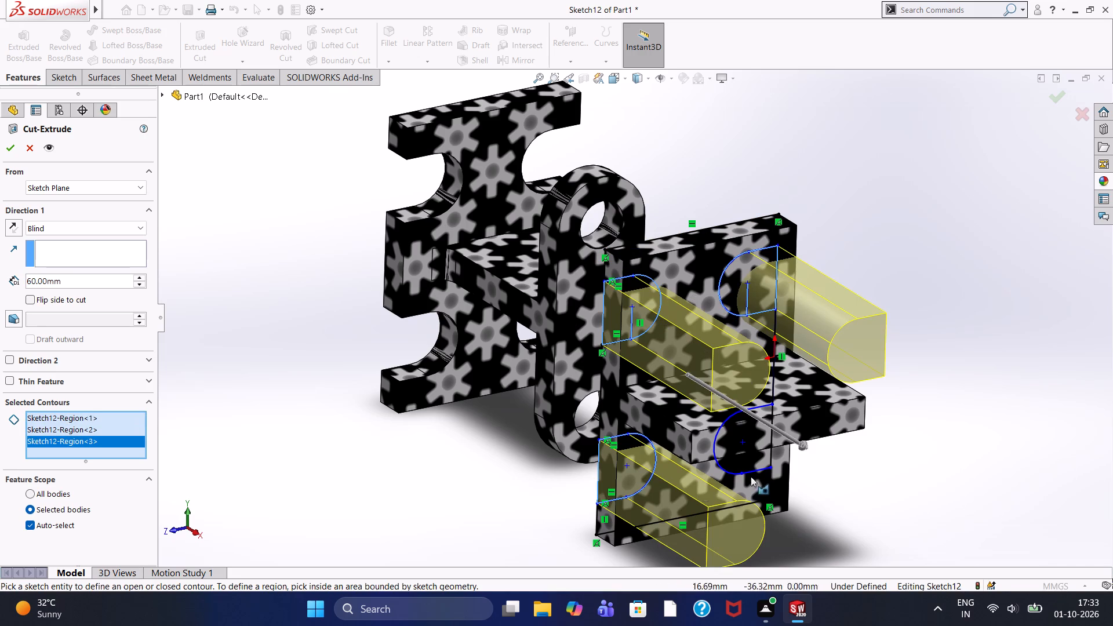
{"action": "left_click", "coordinate": [755, 465]}
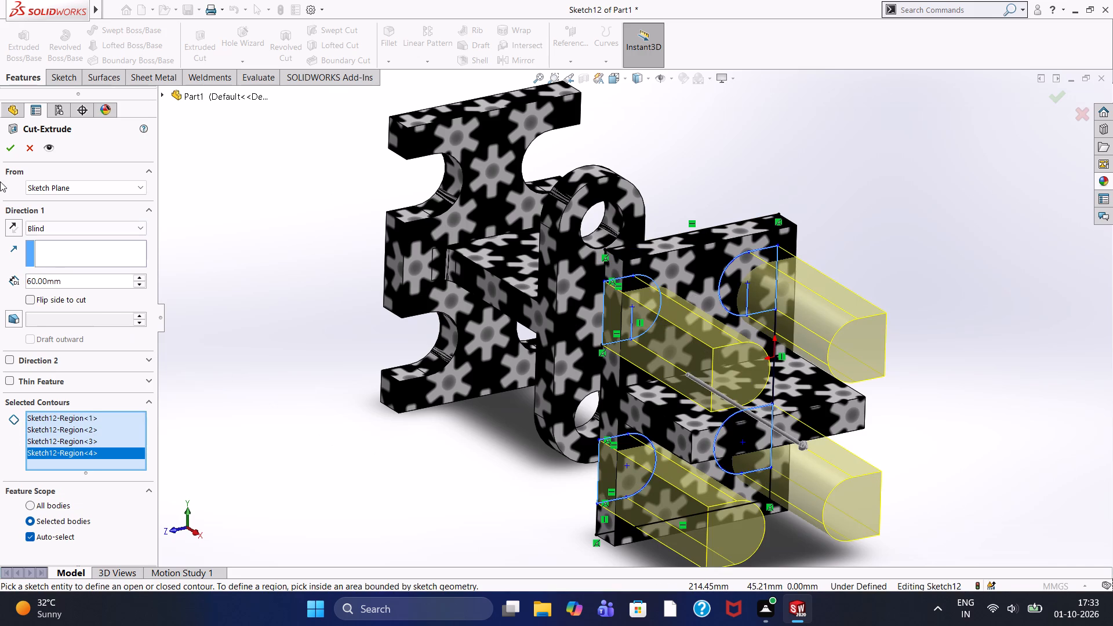
{"action": "left_click", "coordinate": [13, 151]}
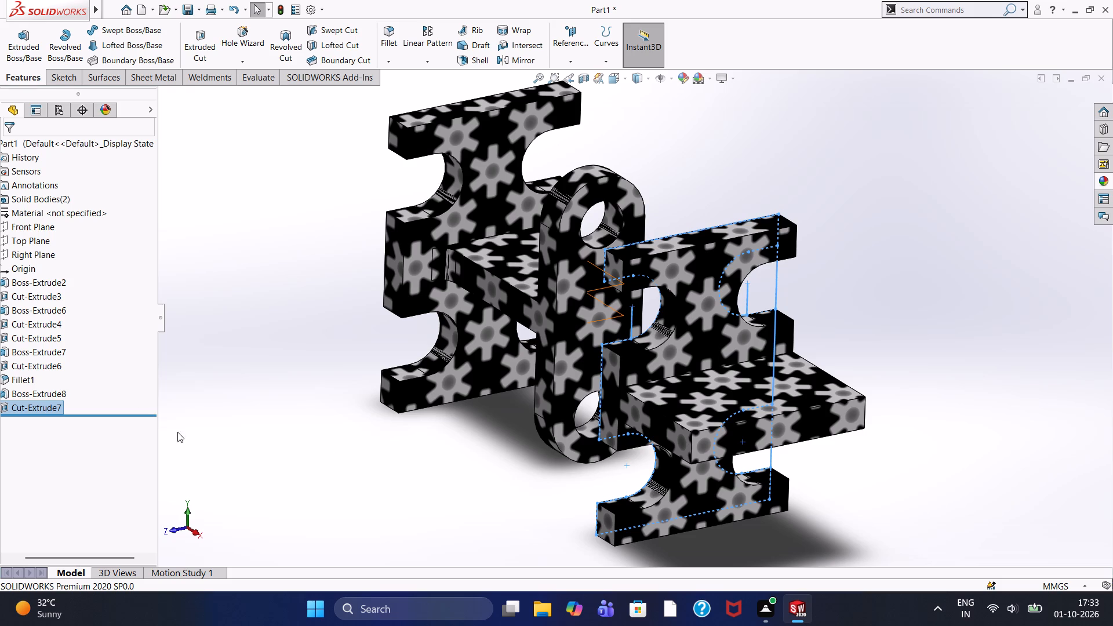
{"action": "left_click", "coordinate": [235, 328]}
Sketch on the T-shaped body's stem end face a 15 mm vertical centerline down from the midpoint of the flange's top edge.
{"action": "middle_click_drag", "start_coordinate": [339, 424], "coordinate": [322, 401]}
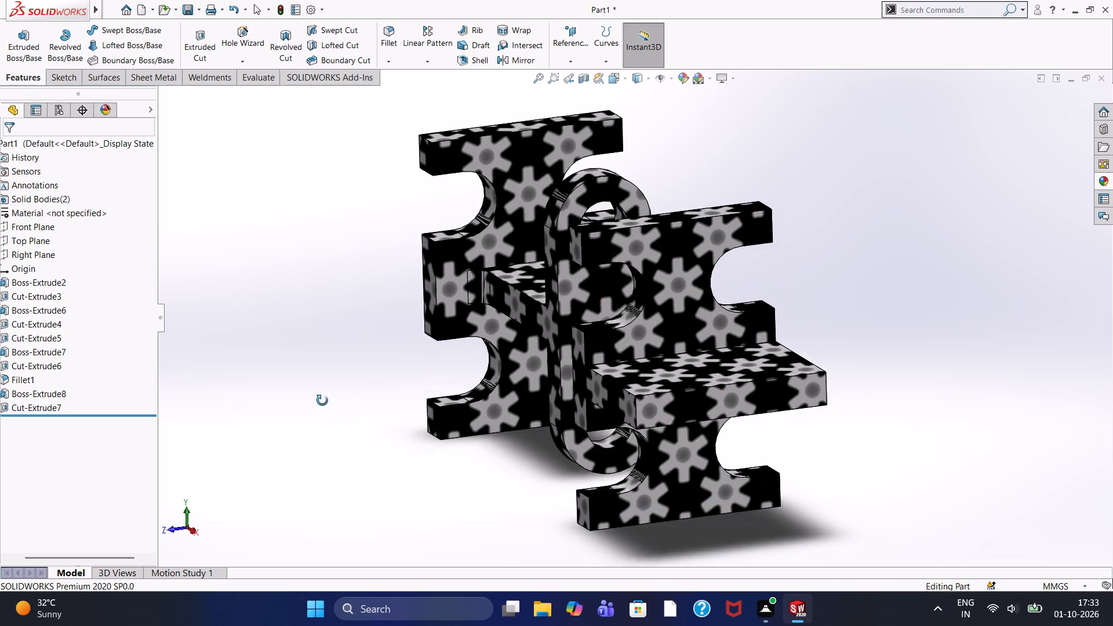
{"action": "scroll", "coordinate": [322, 399], "scroll_direction": "down", "scroll_amount": 1}
{"action": "middle_click_drag", "start_coordinate": [322, 401], "coordinate": [312, 391]}
{"action": "left_click", "coordinate": [721, 370]}
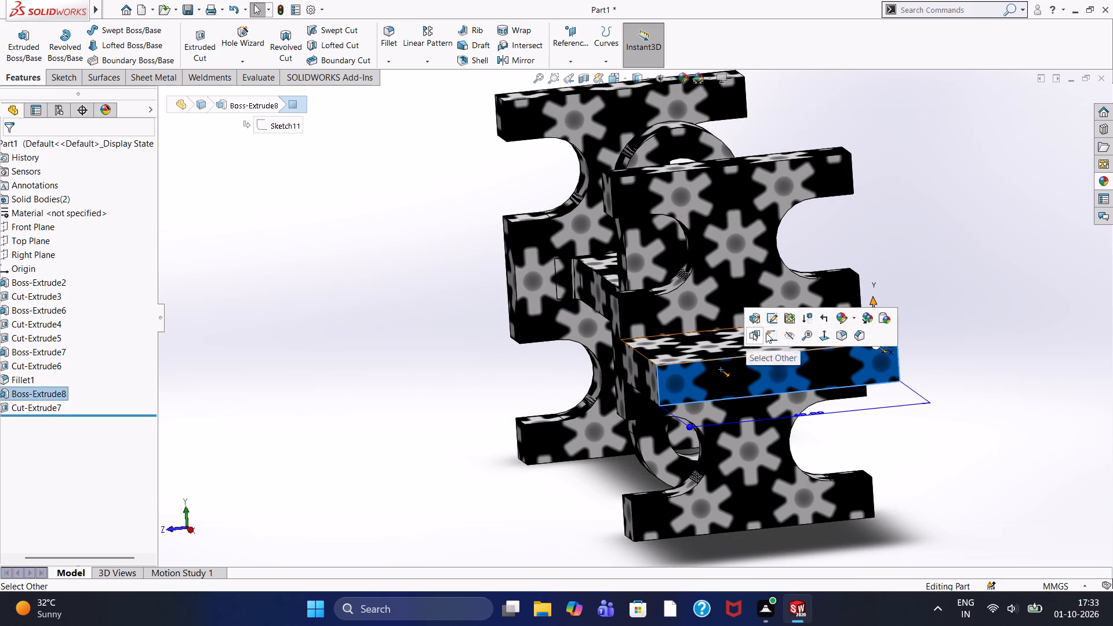
{"action": "left_click", "coordinate": [767, 333]}
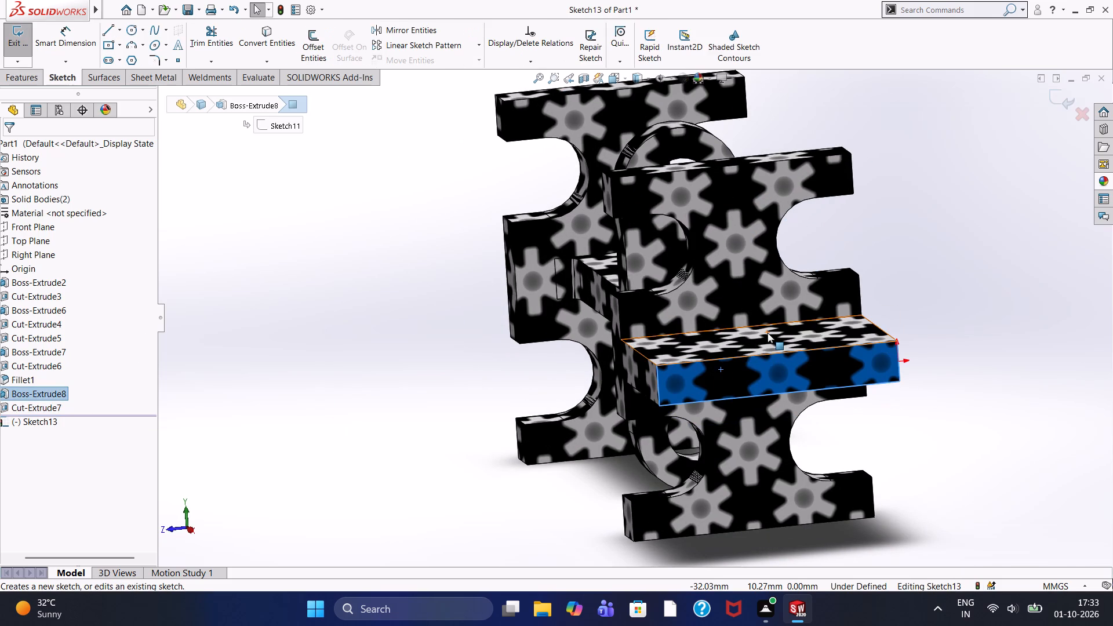
{"action": "key", "text": "ctrl+8"}
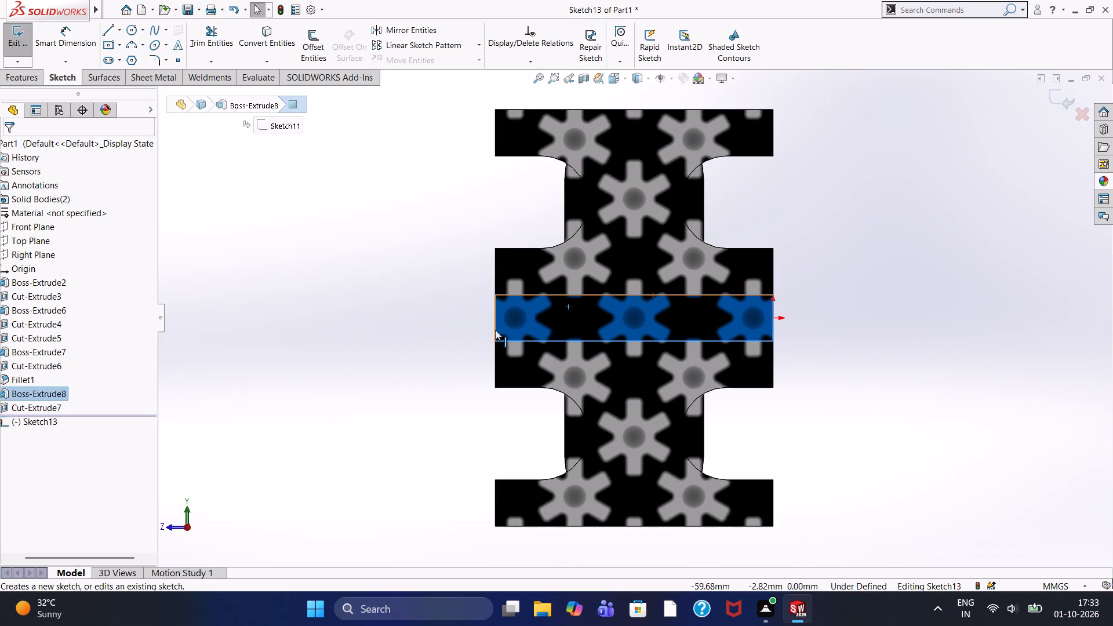
{"action": "left_click", "coordinate": [402, 270]}
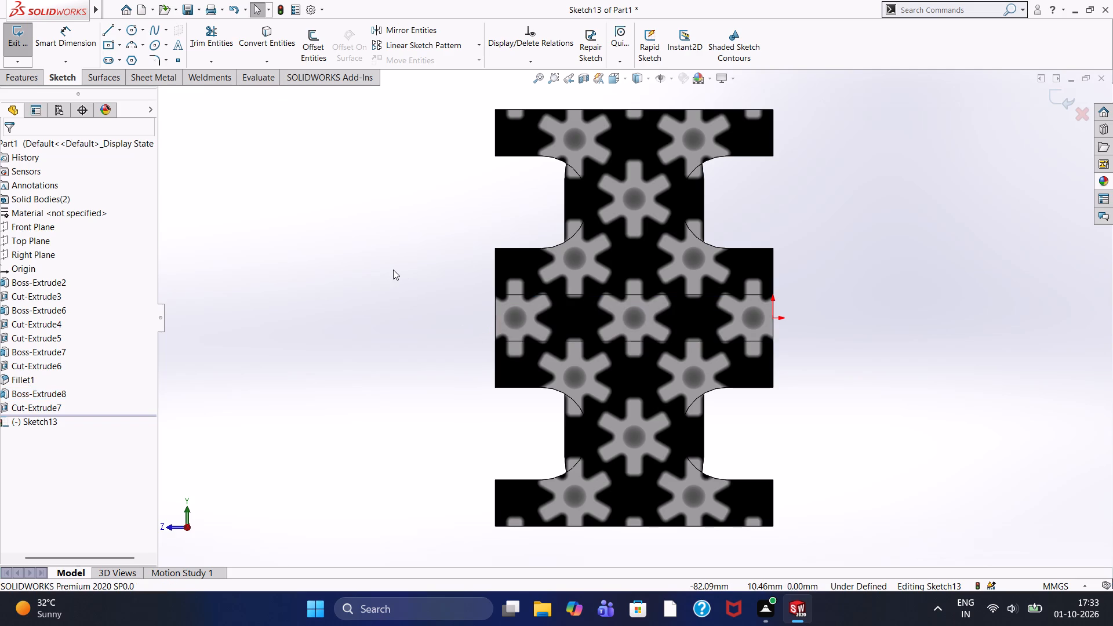
{"action": "left_click", "coordinate": [120, 30]}
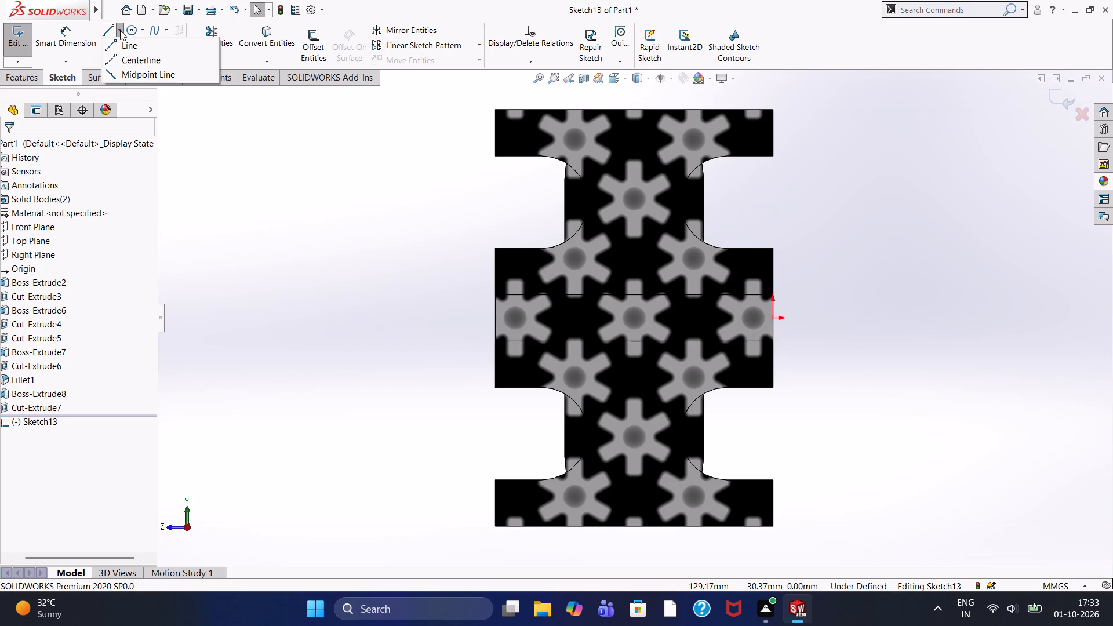
{"action": "left_click", "coordinate": [138, 61]}
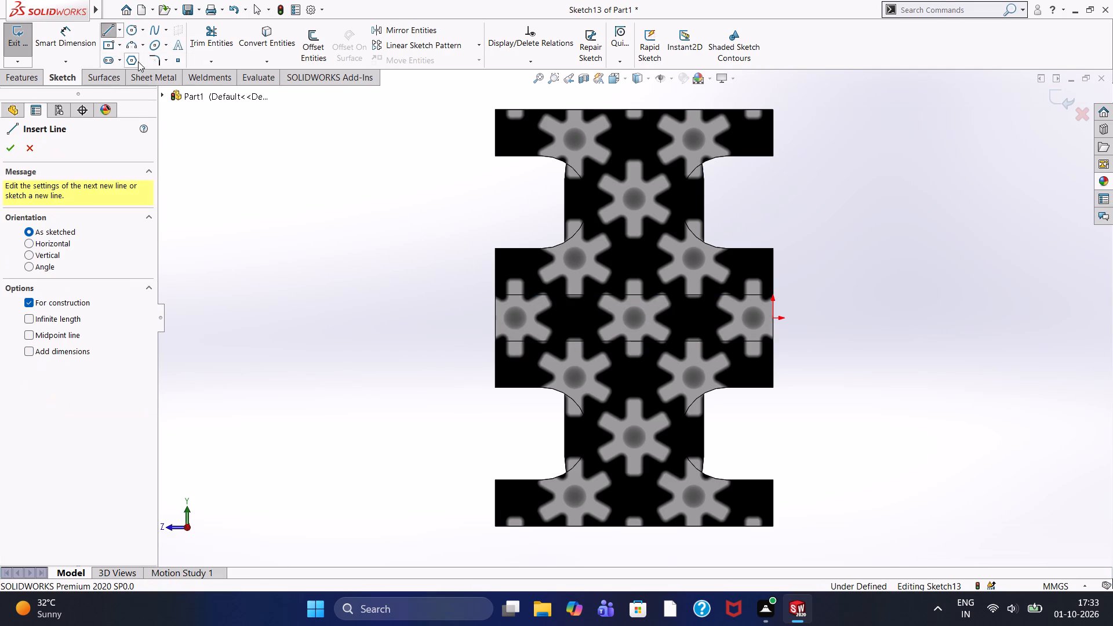
{"action": "left_click", "coordinate": [633, 111]}
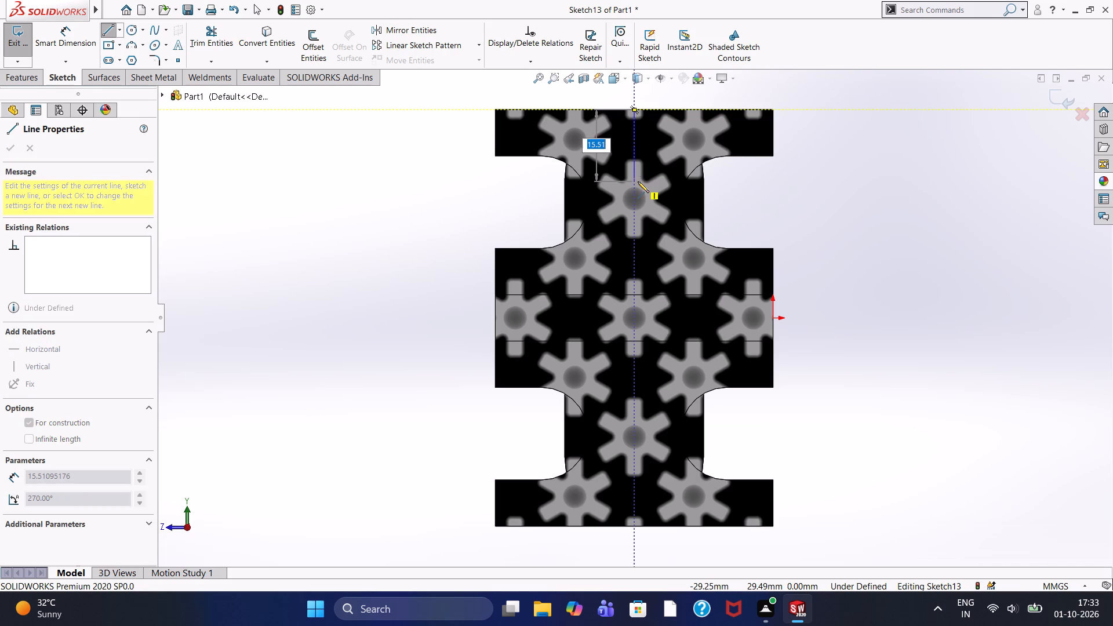
{"action": "type", "text": "15"}
{"action": "key", "text": "Return"}
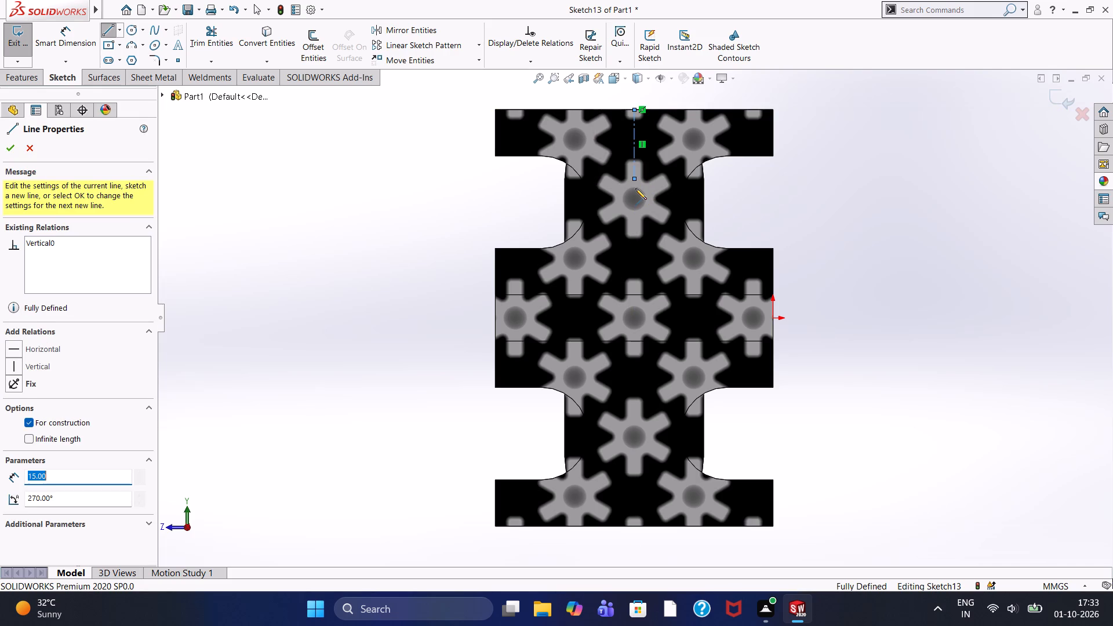
{"action": "key", "text": "Escape"}
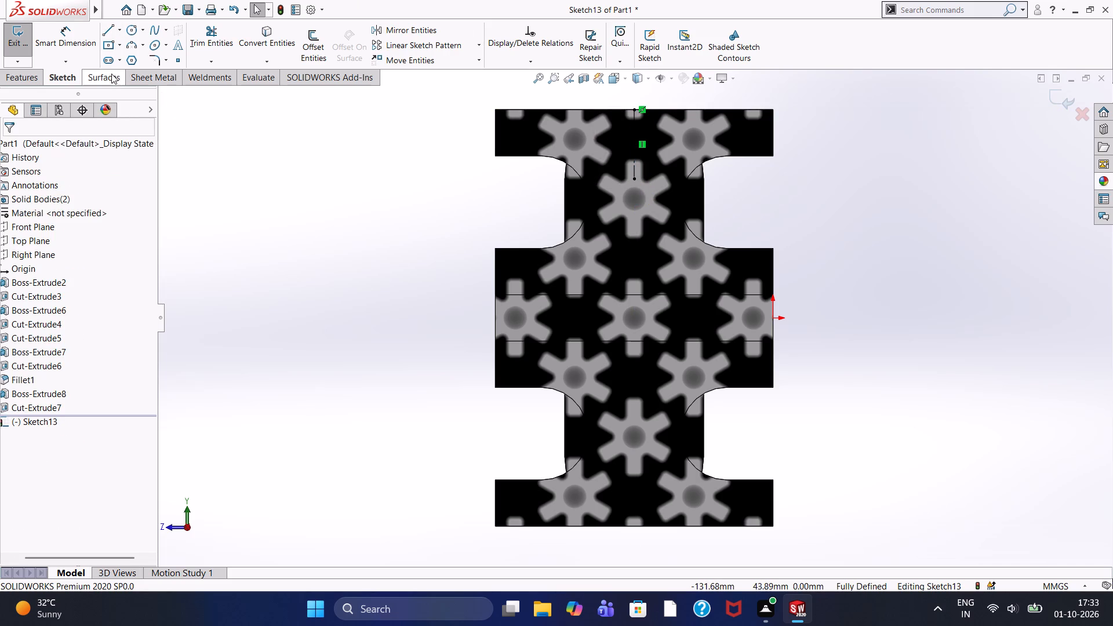
Draw a vertical straight slot from the centerline's lower end, 60 mm between centres and 30 mm wide.
{"action": "left_click", "coordinate": [121, 62]}
{"action": "left_click", "coordinate": [124, 82]}
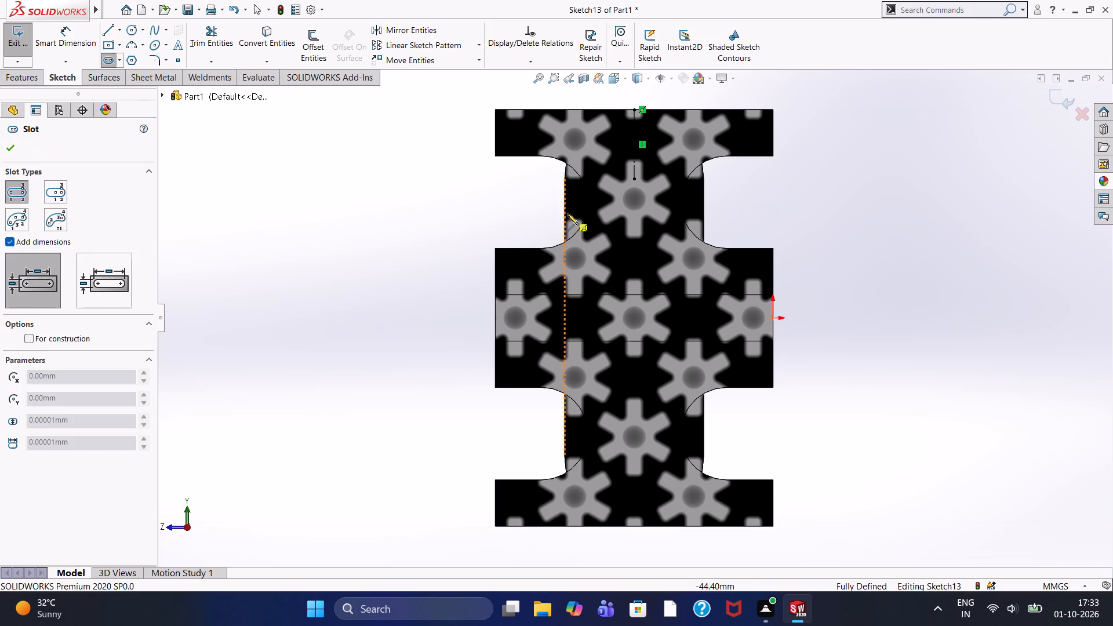
{"action": "left_click", "coordinate": [635, 181]}
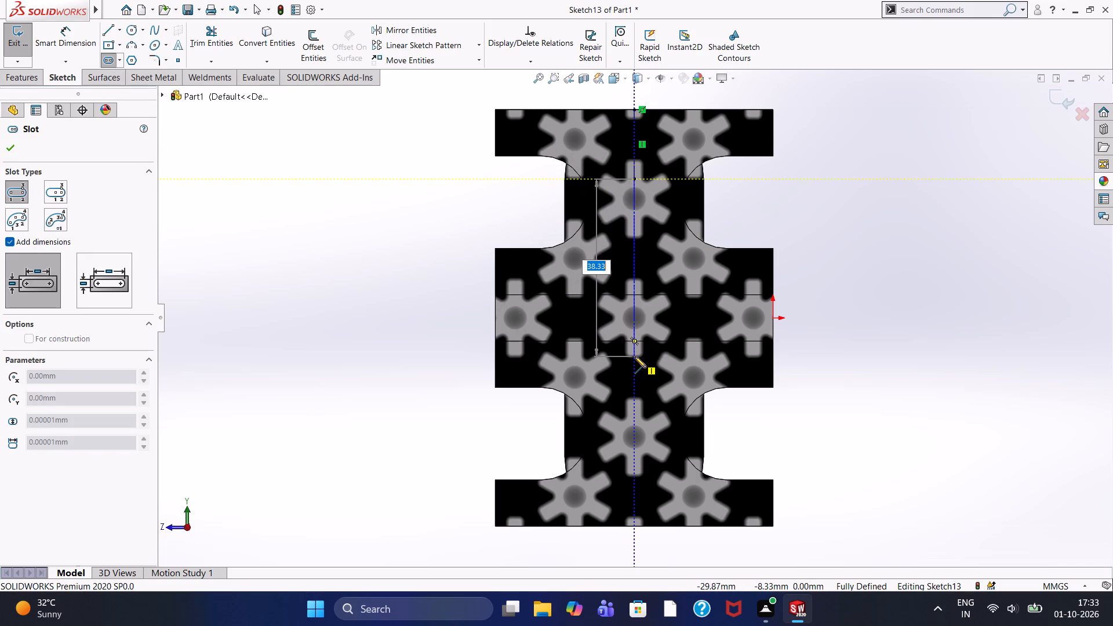
{"action": "type", "text": "60"}
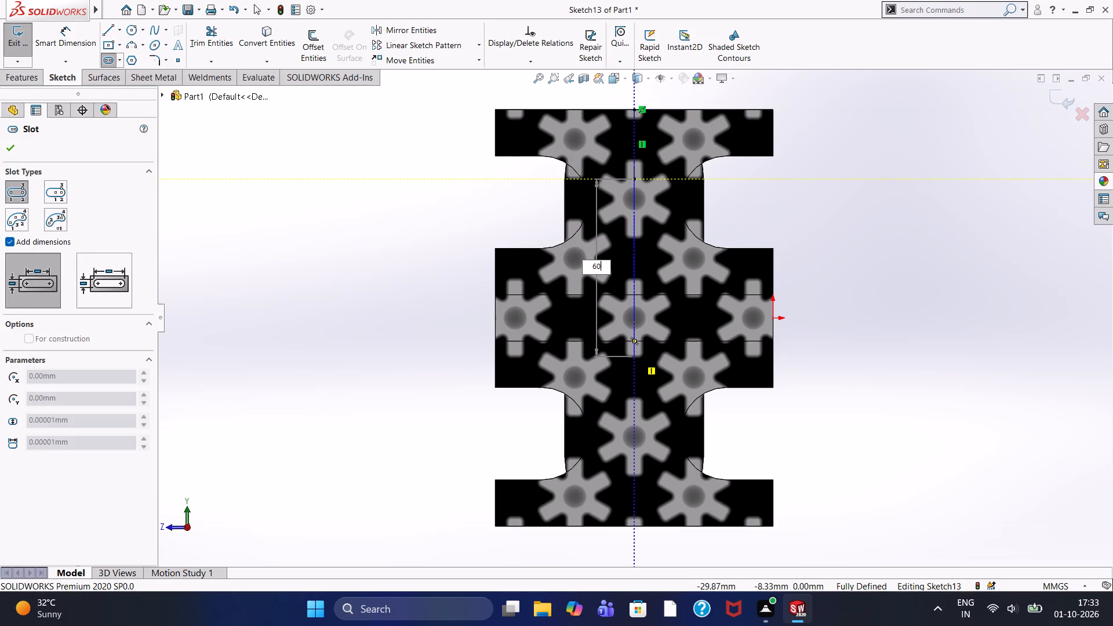
{"action": "key", "text": "Return"}
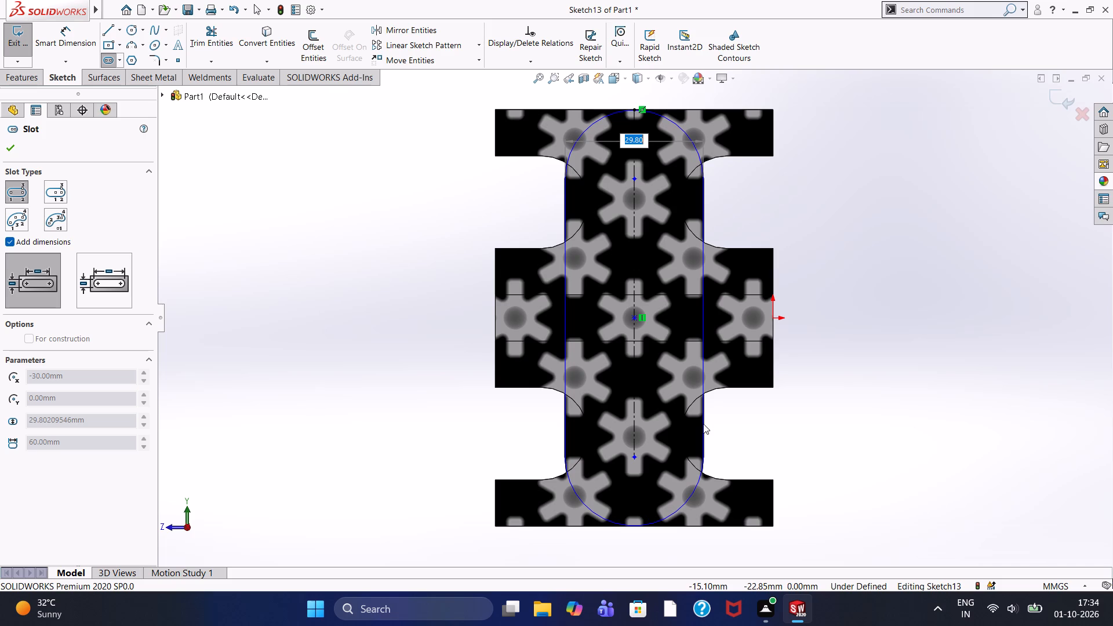
{"action": "type", "text": "30"}
{"action": "key", "text": "Return"}
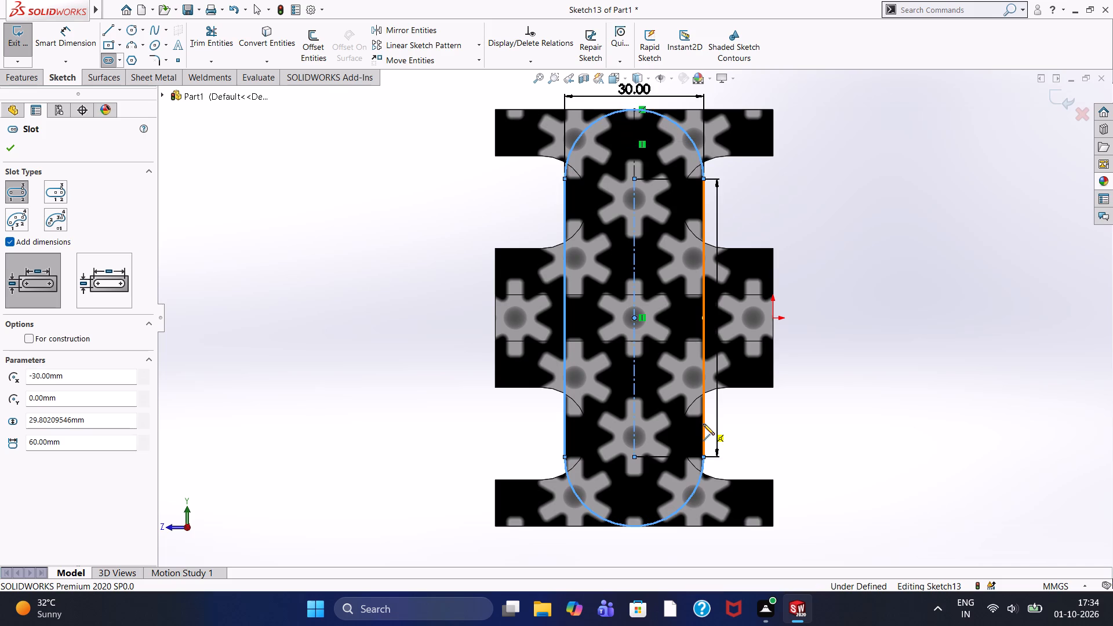
{"action": "key", "text": "Escape"}
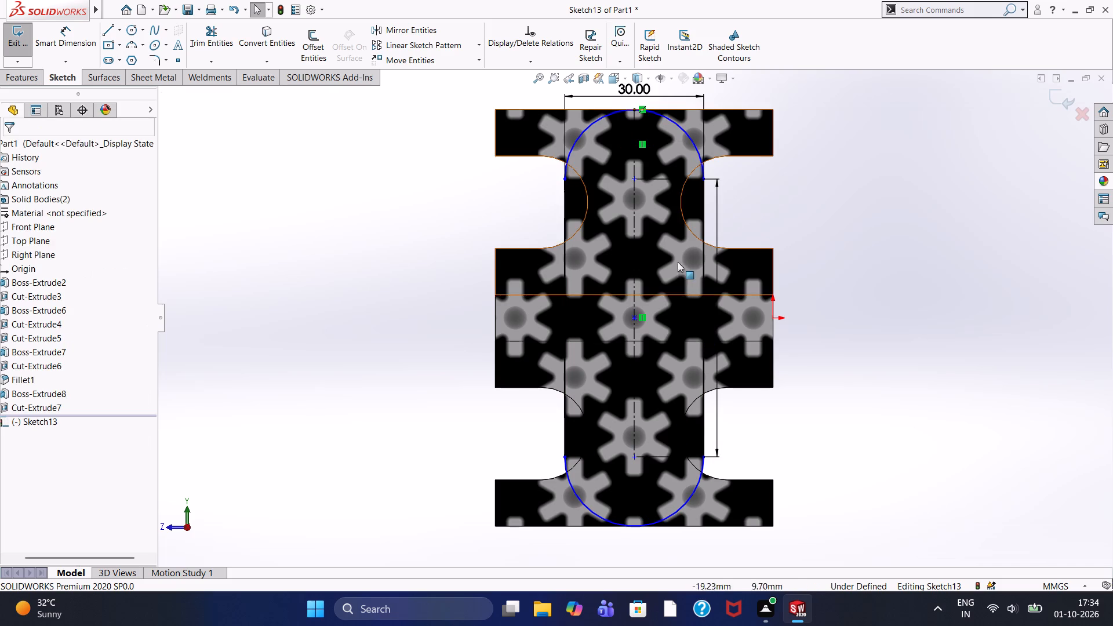
Delete the slot's 30 mm width dimension.
{"action": "left_click", "coordinate": [591, 94]}
{"action": "key", "text": "Delete"}
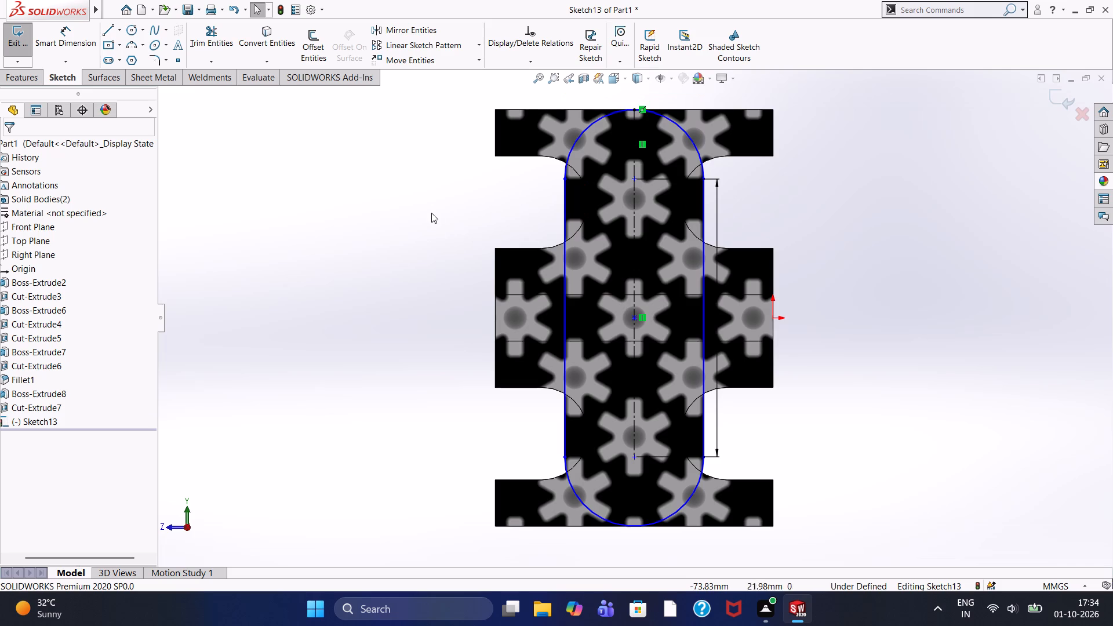
{"action": "middle_click_drag", "start_coordinate": [431, 208], "coordinate": [403, 217]}
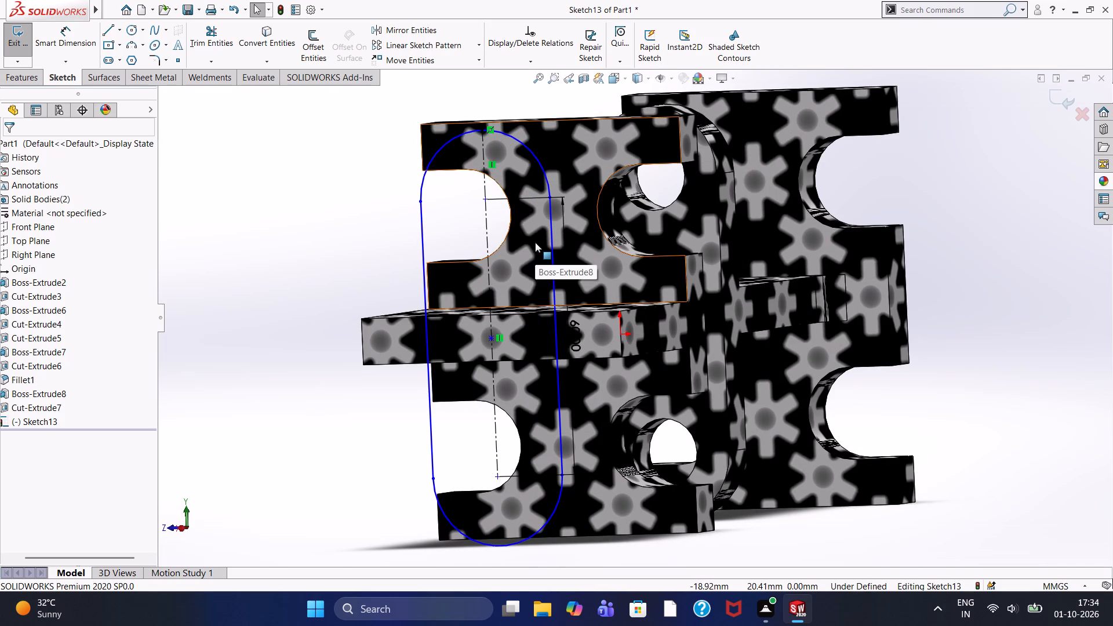
Draw two 15 mm diameter circles in the slot profile, one centred on each of the slot's end-arc centres.
{"action": "key", "text": "ctrl+8"}
{"action": "left_click", "coordinate": [424, 197]}
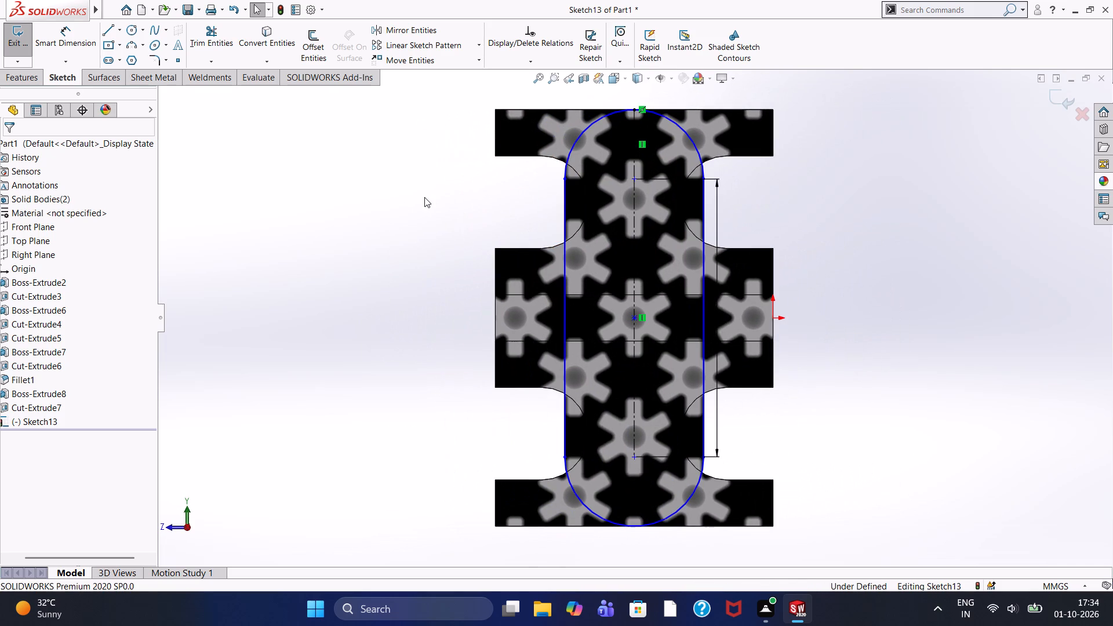
{"action": "left_click", "coordinate": [126, 35]}
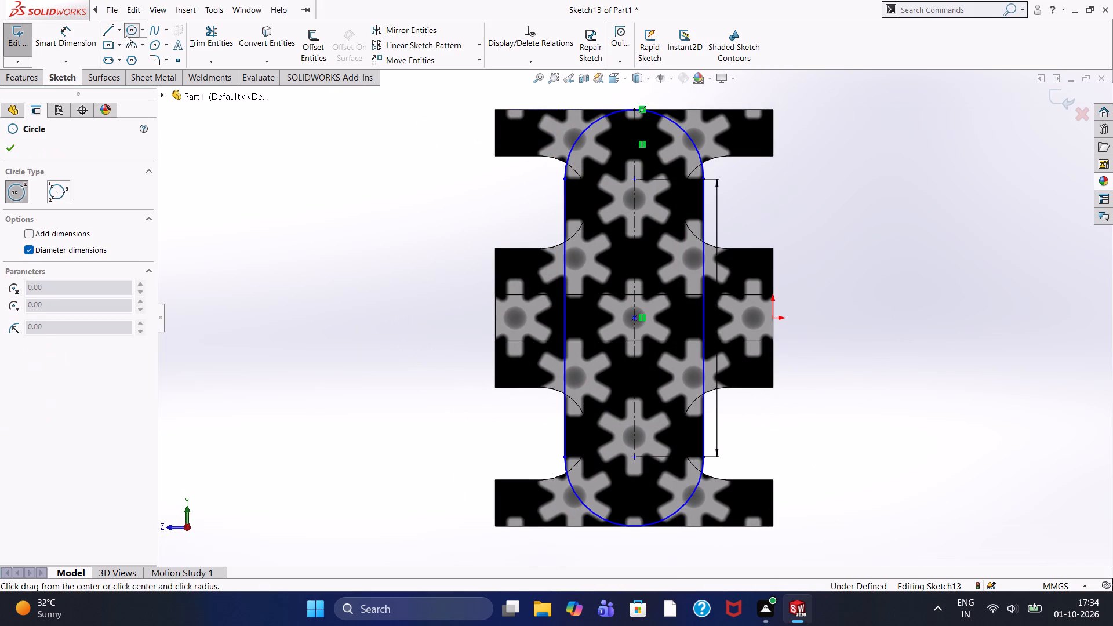
{"action": "left_click", "coordinate": [634, 178]}
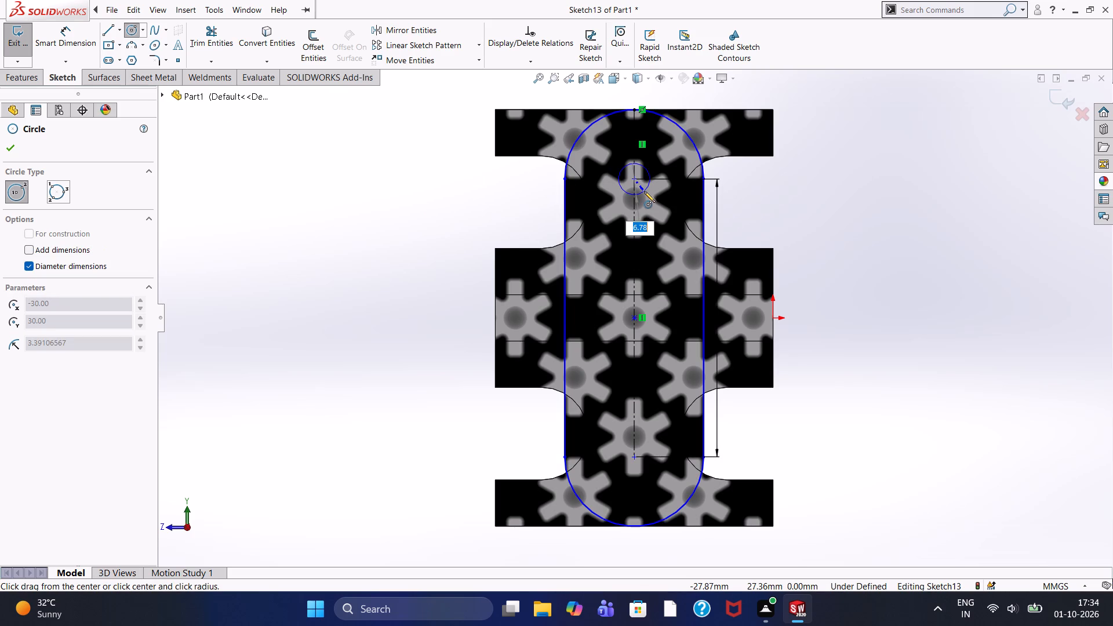
{"action": "key", "text": "1"}
{"action": "key", "text": "5"}
{"action": "key", "text": "Return"}
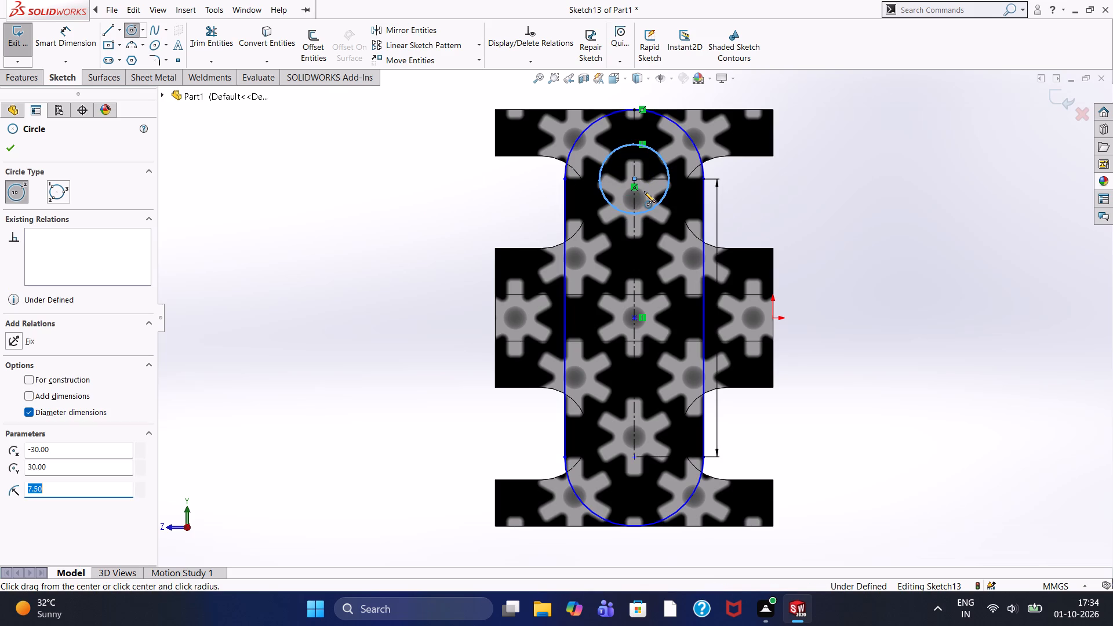
{"action": "left_click", "coordinate": [633, 458]}
{"action": "type", "text": "15"}
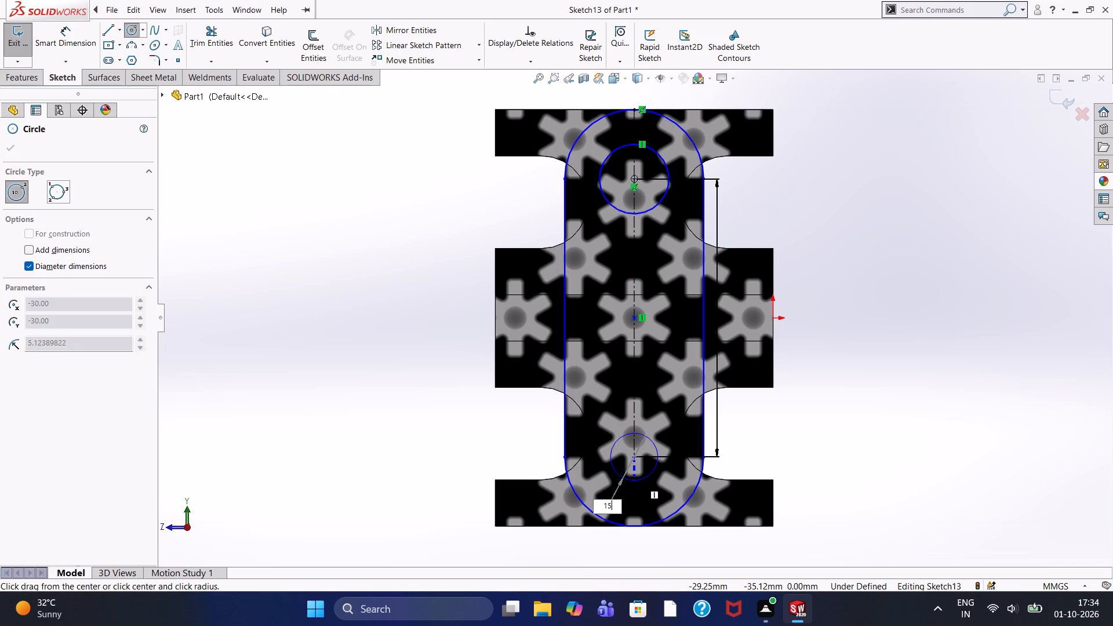
{"action": "key", "text": "Return"}
{"action": "key", "text": "Escape"}
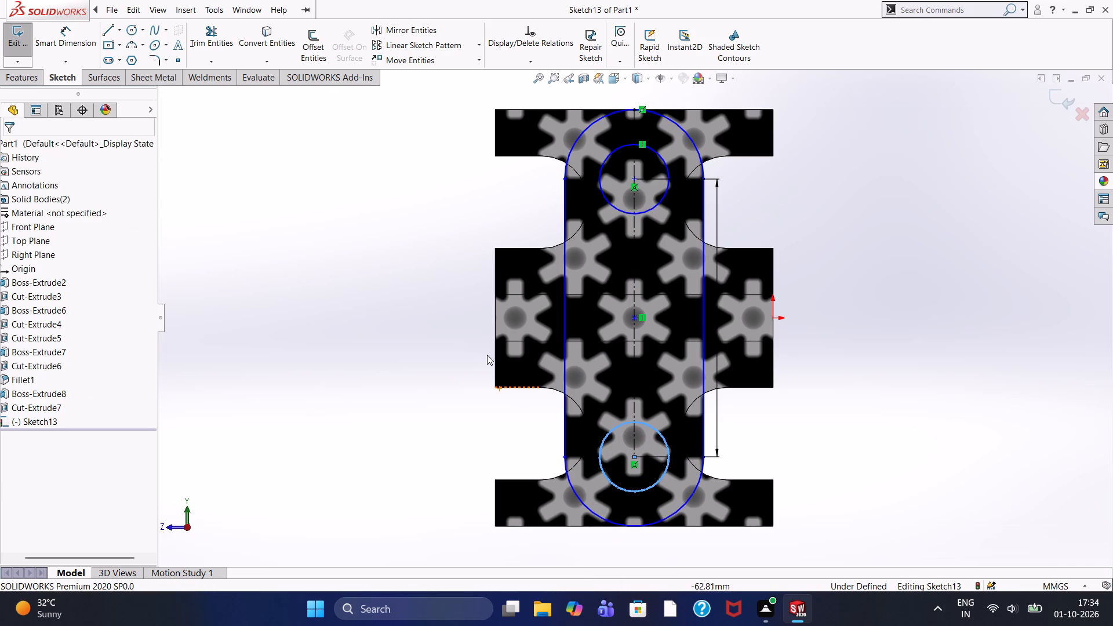
Extrude the slot profile with its two holes outward from the stem's end face with a 10 mm blind depth, merging the result.
{"action": "middle_click_drag", "start_coordinate": [402, 266], "coordinate": [424, 288]}
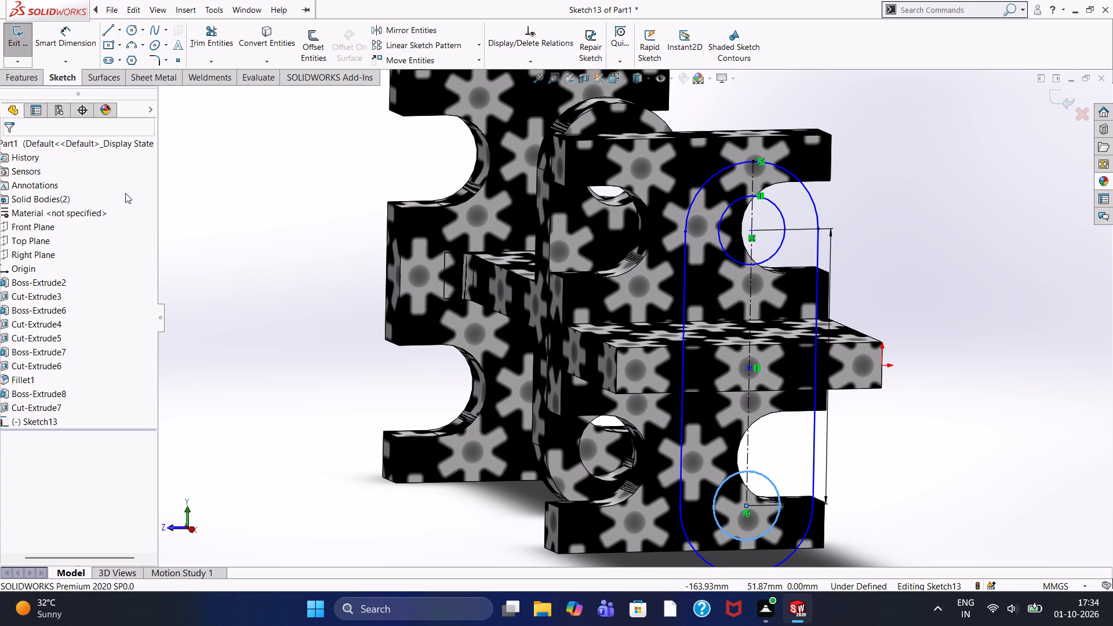
{"action": "left_click", "coordinate": [12, 75]}
{"action": "left_click", "coordinate": [19, 43]}
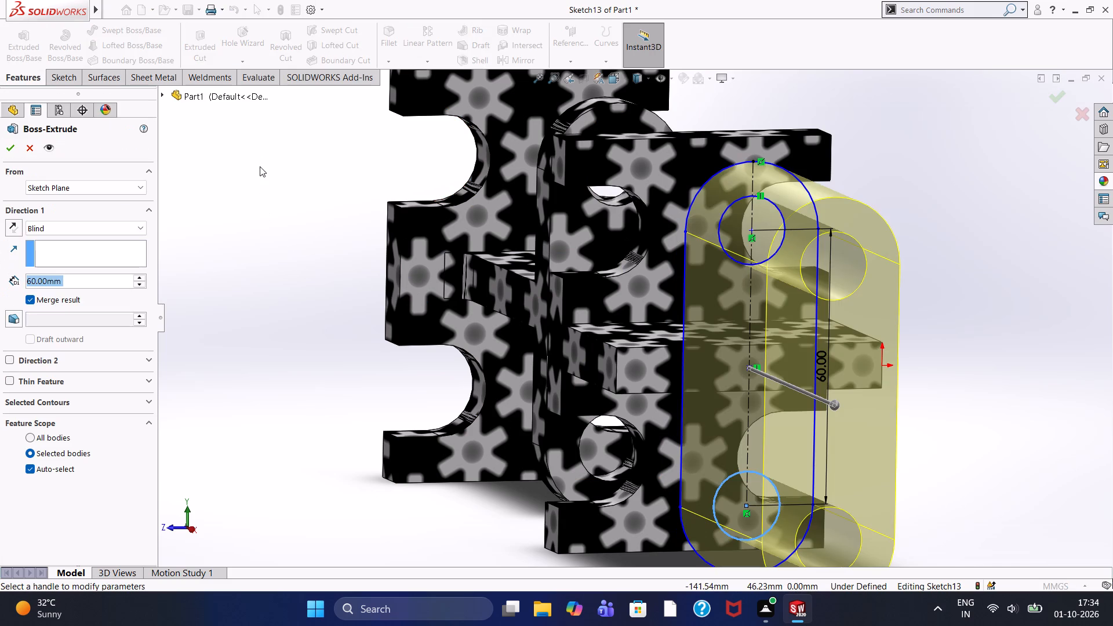
{"action": "double_click", "coordinate": [137, 288]}
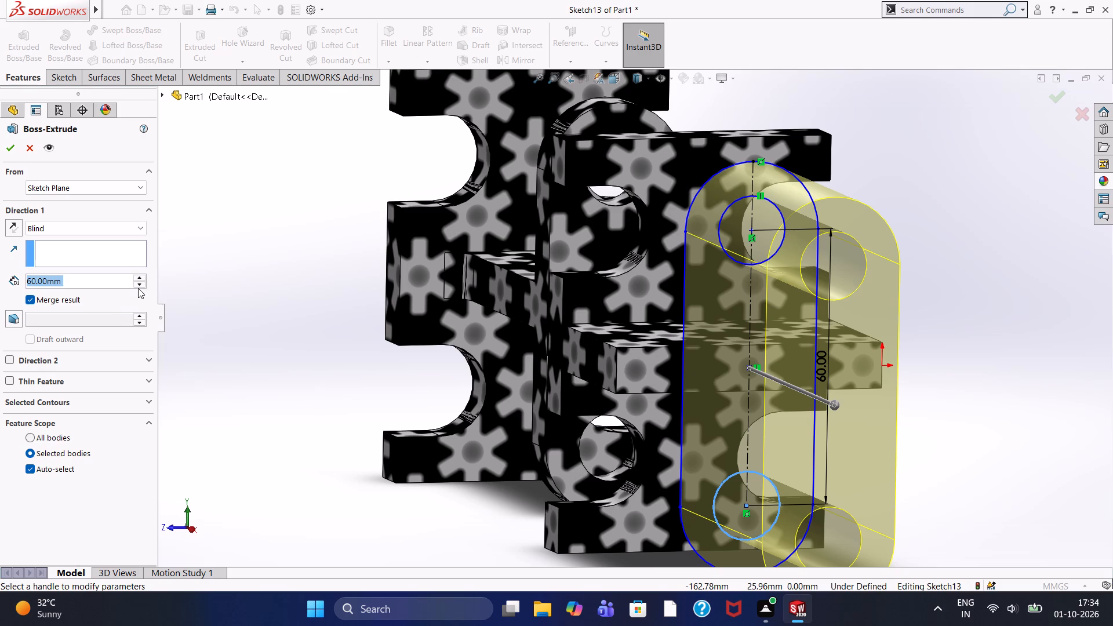
{"action": "triple_click", "coordinate": [138, 285]}
{"action": "left_click", "coordinate": [138, 285]}
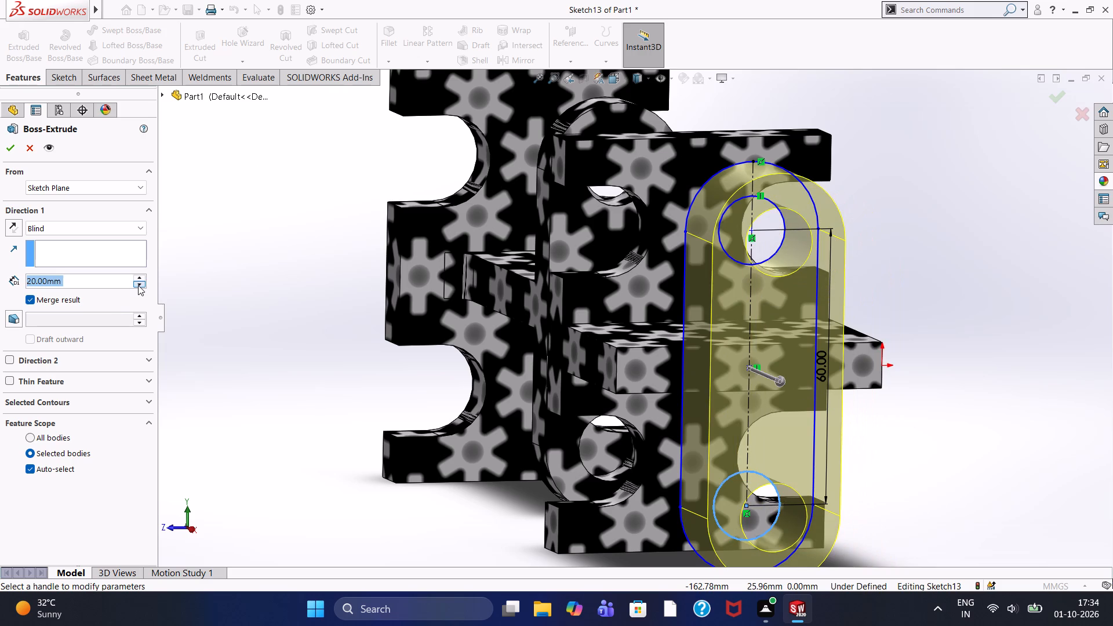
{"action": "left_click", "coordinate": [138, 285]}
{"action": "left_click", "coordinate": [9, 143]}
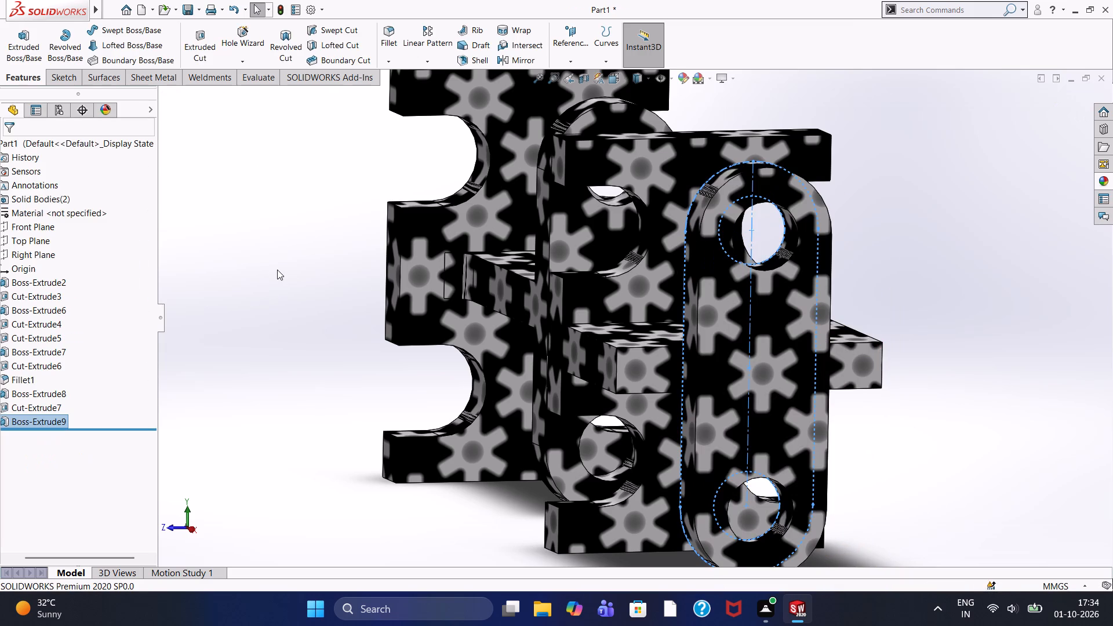
{"action": "left_click", "coordinate": [289, 229]}
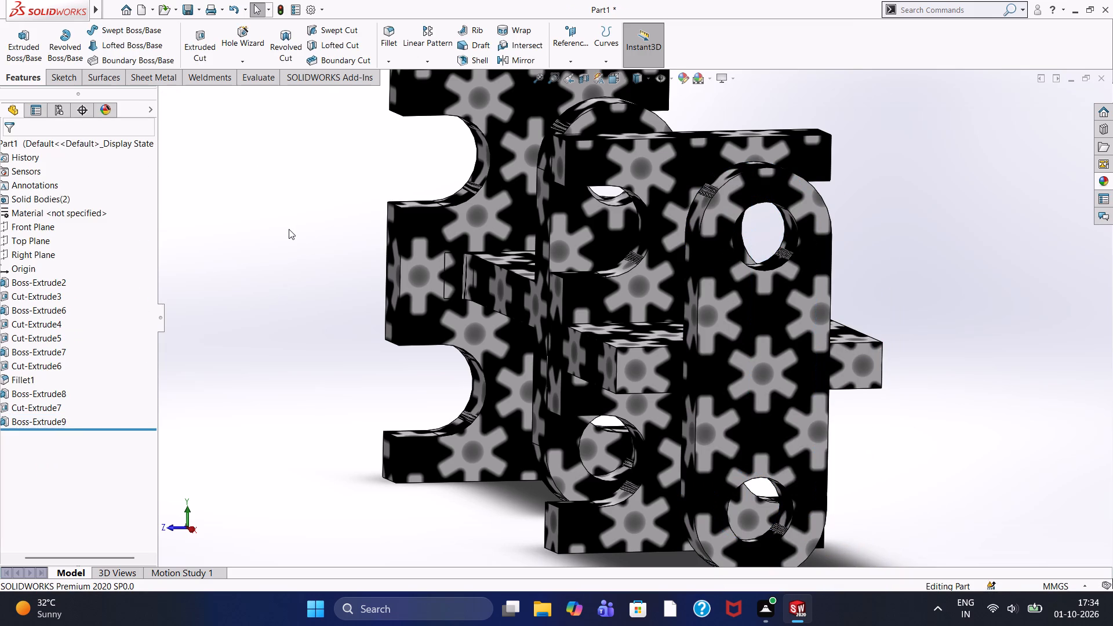
Sketch on the T-shaped body's broad stem face a closed 40 by 15 mm rectangle of lines, from the link's side to the stem's upper side edge.
{"action": "middle_click_drag", "start_coordinate": [289, 229], "coordinate": [319, 355]}
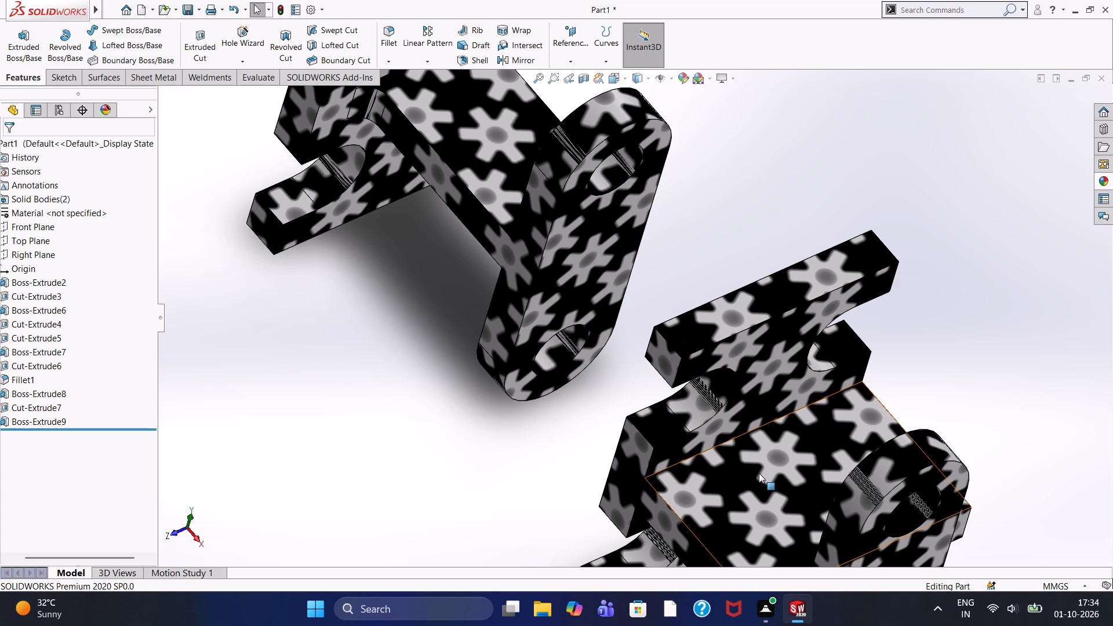
{"action": "left_click", "coordinate": [759, 473]}
{"action": "left_click", "coordinate": [810, 438]}
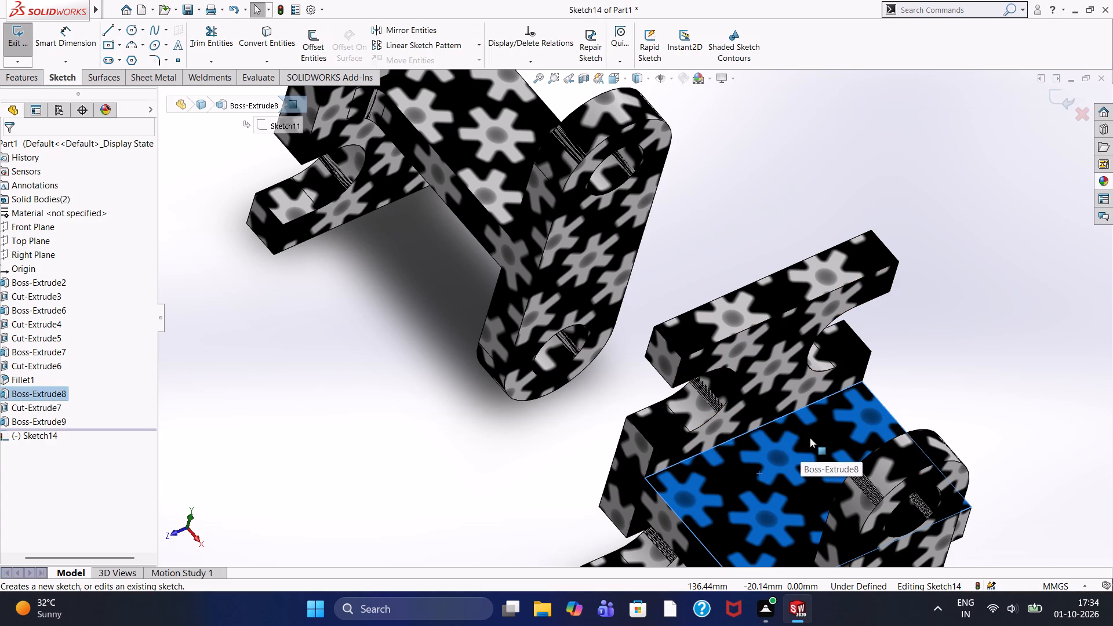
{"action": "left_click", "coordinate": [810, 438]}
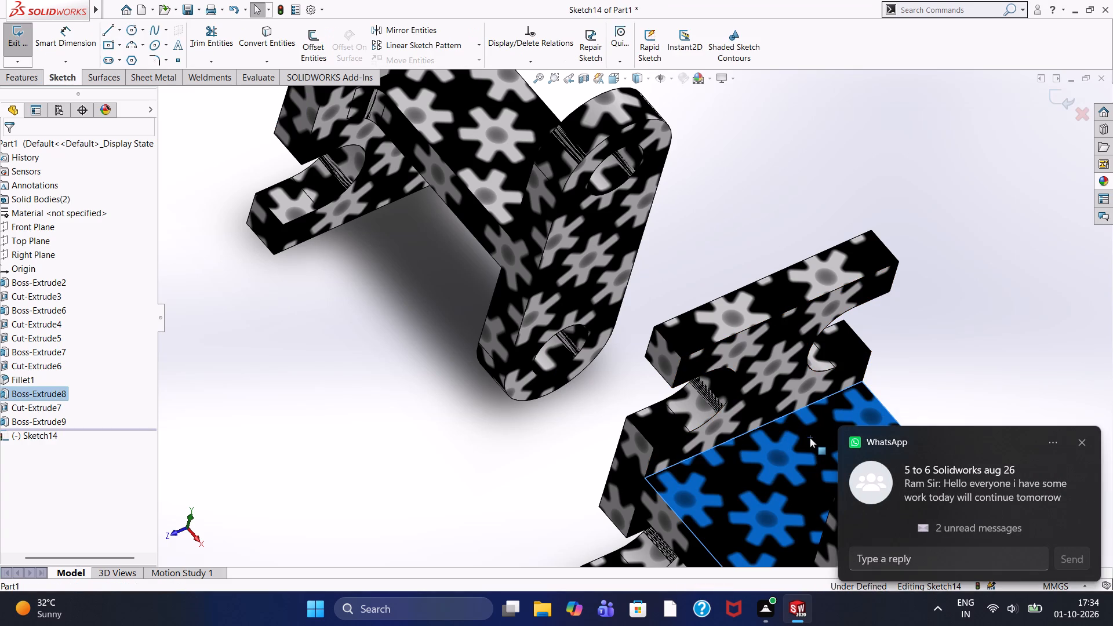
{"action": "key", "text": "ctrl+8"}
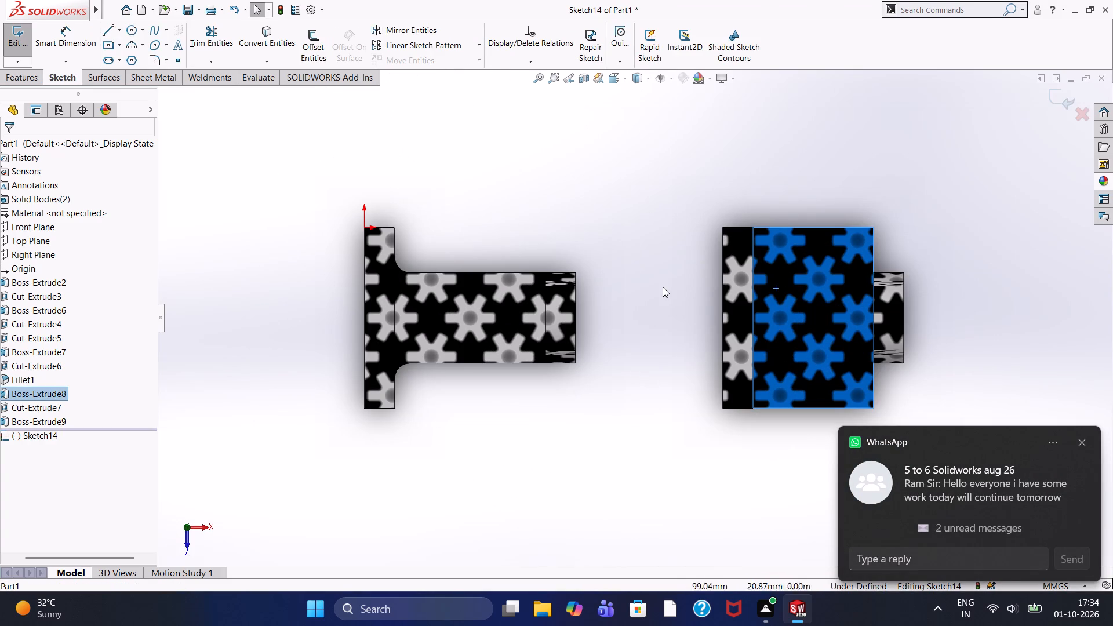
{"action": "left_click", "coordinate": [640, 210]}
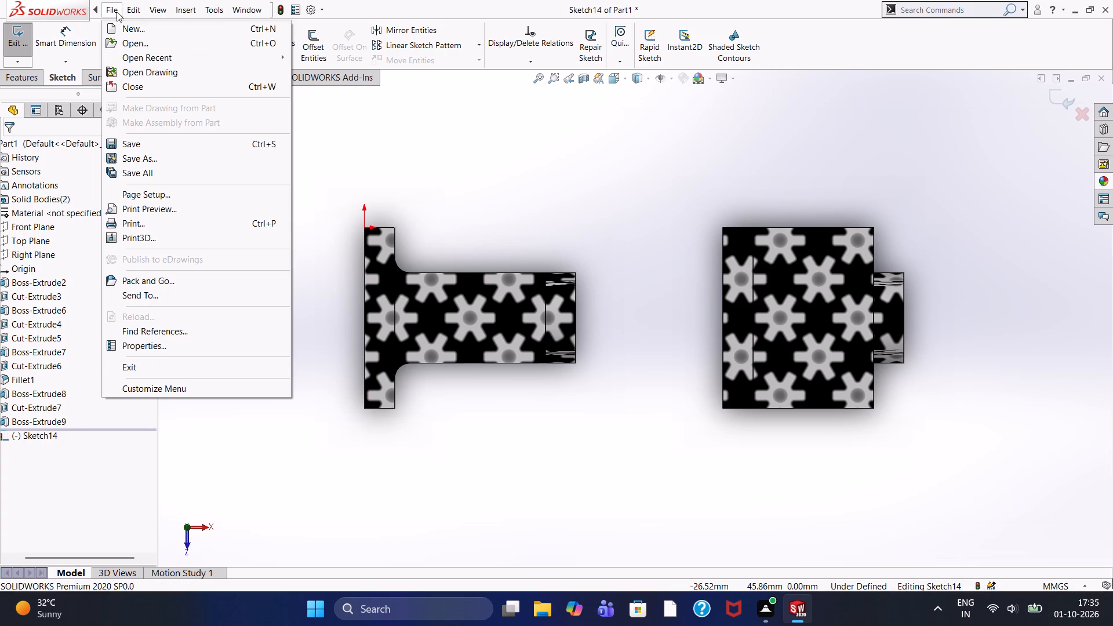
{"action": "left_click", "coordinate": [321, 110]}
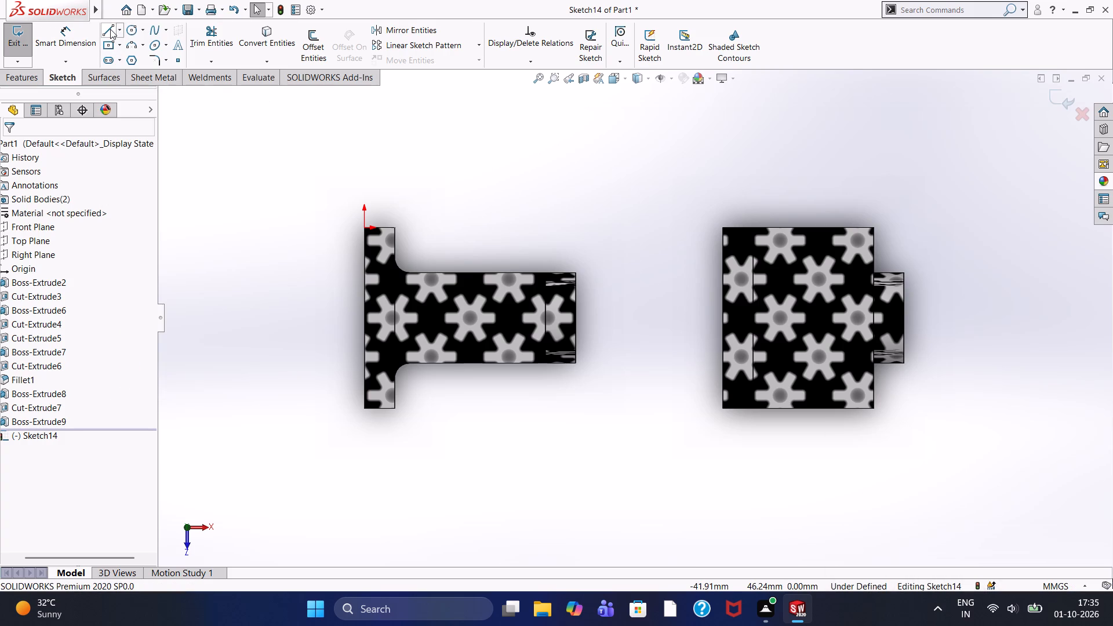
{"action": "left_click", "coordinate": [110, 29]}
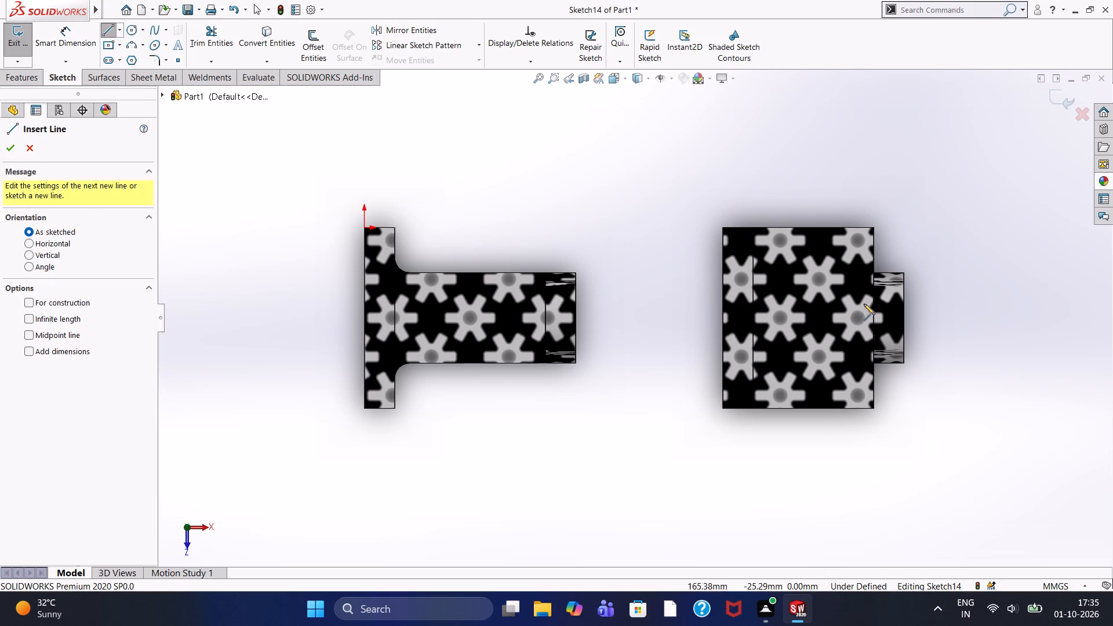
{"action": "middle_click_drag", "start_coordinate": [886, 250], "coordinate": [883, 227]}
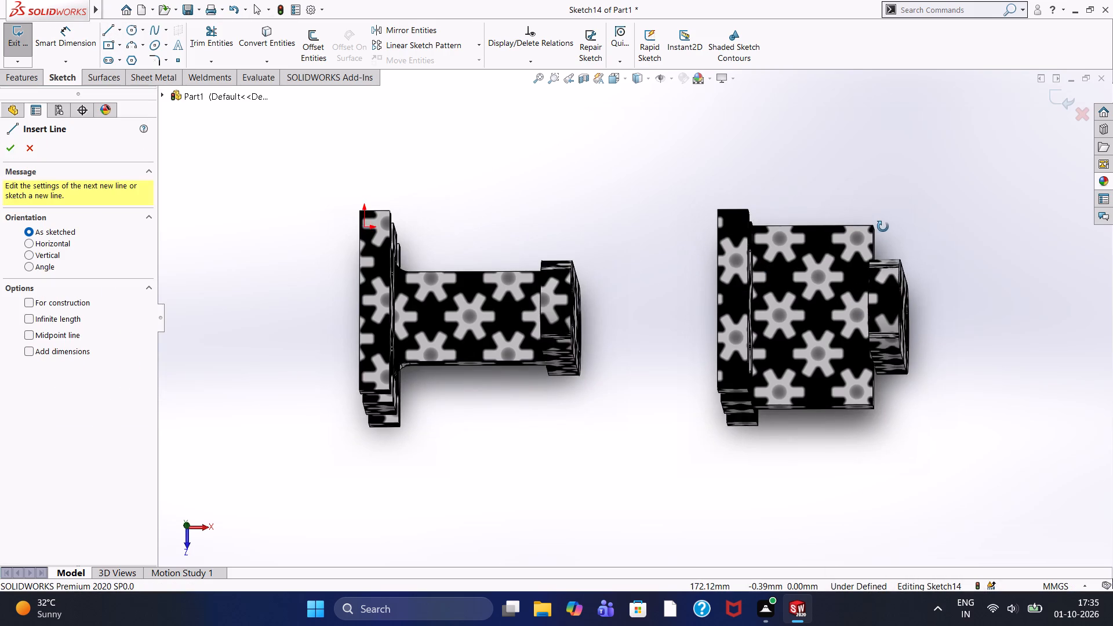
{"action": "middle_click_drag", "start_coordinate": [883, 227], "coordinate": [888, 267]}
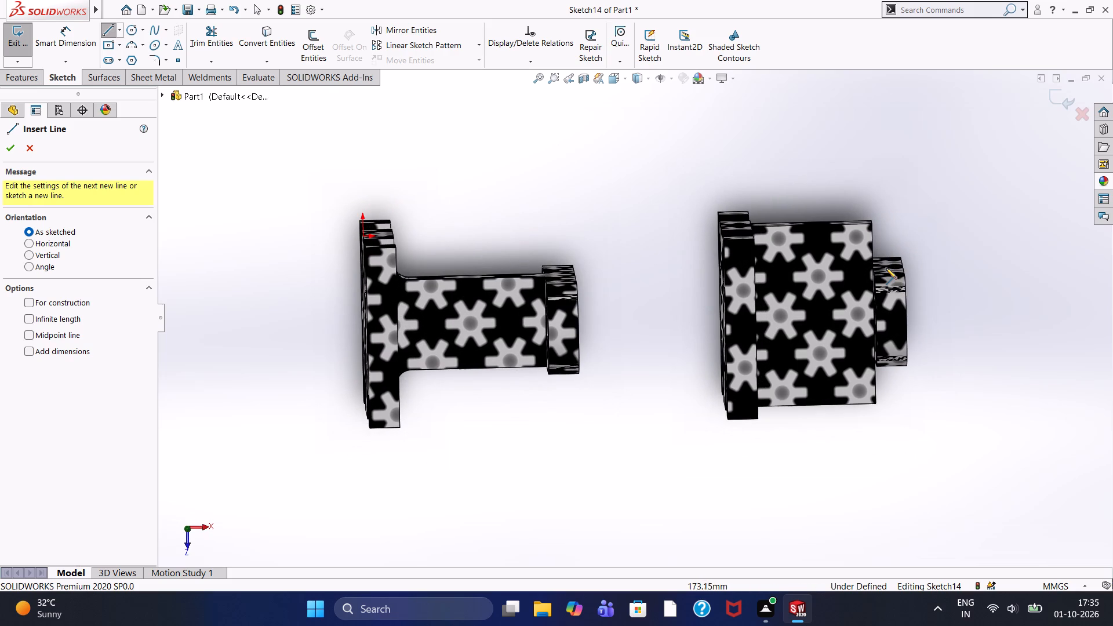
{"action": "key", "text": "ctrl+8"}
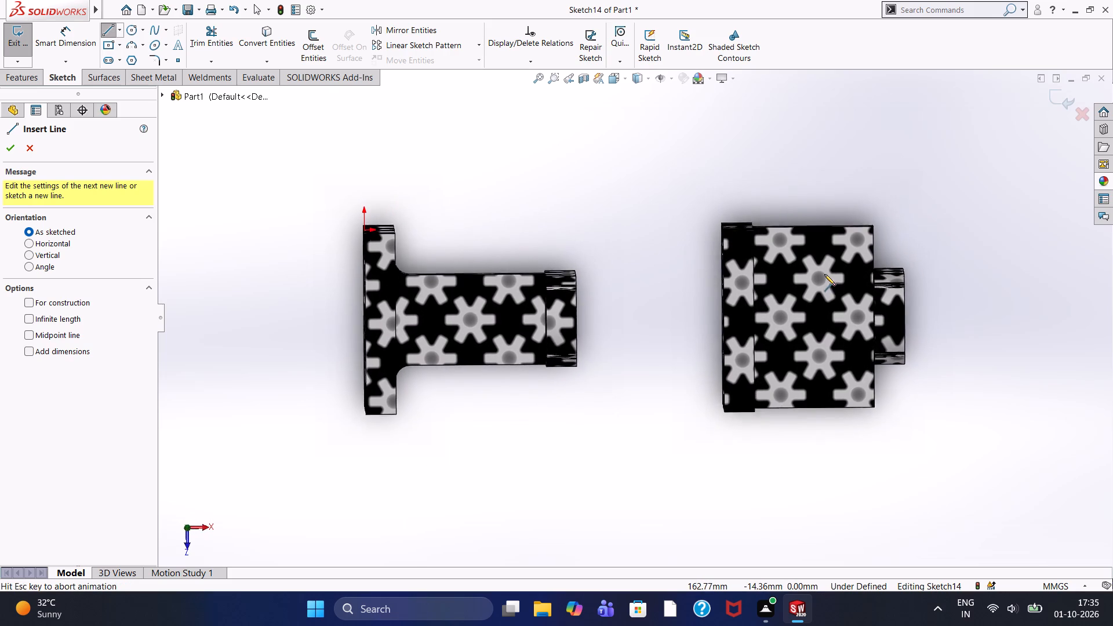
{"action": "left_click", "coordinate": [872, 272]}
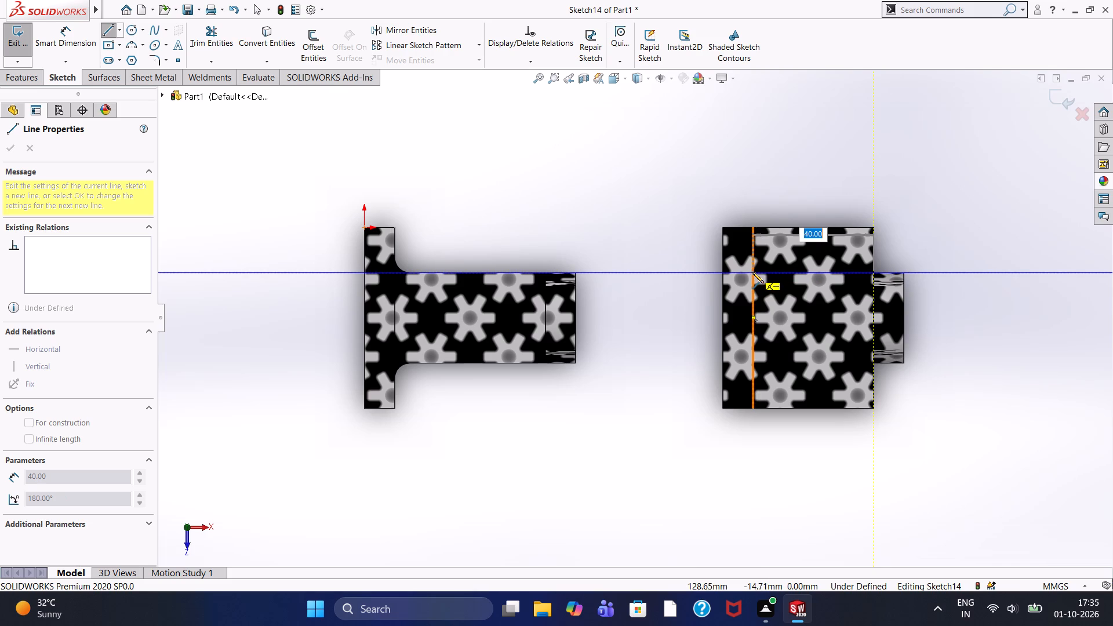
{"action": "left_click", "coordinate": [752, 272]}
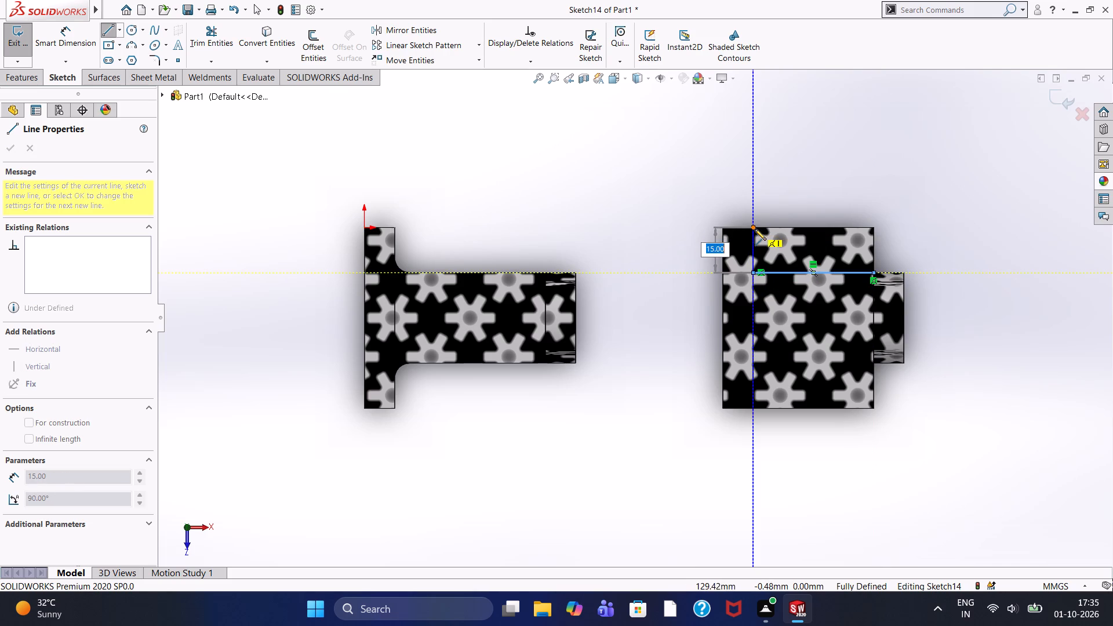
{"action": "left_click", "coordinate": [755, 229]}
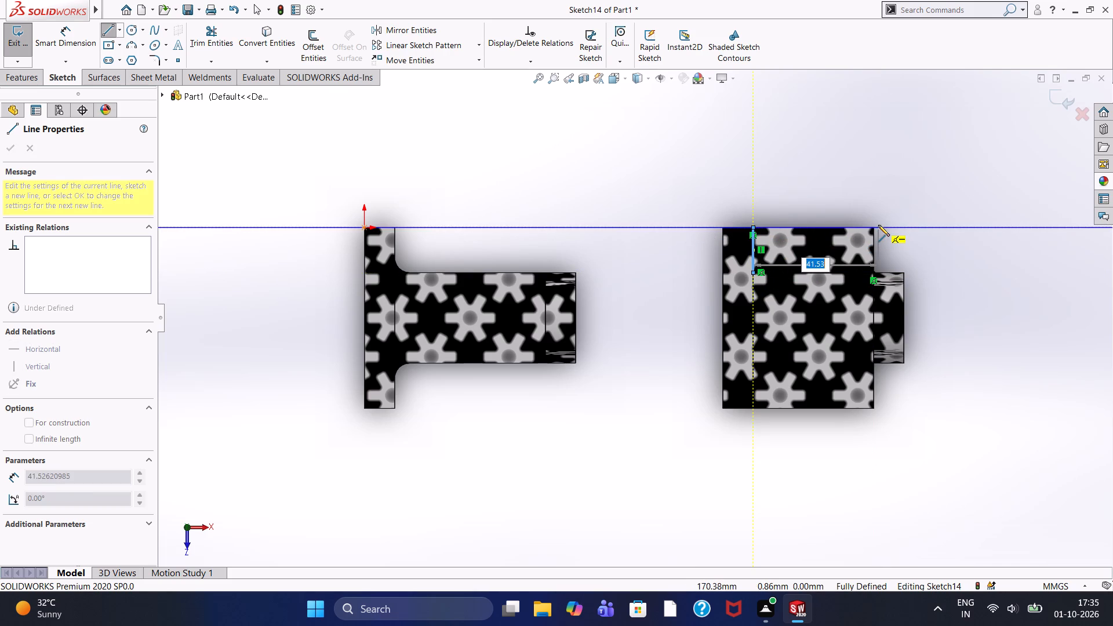
{"action": "left_click", "coordinate": [874, 226]}
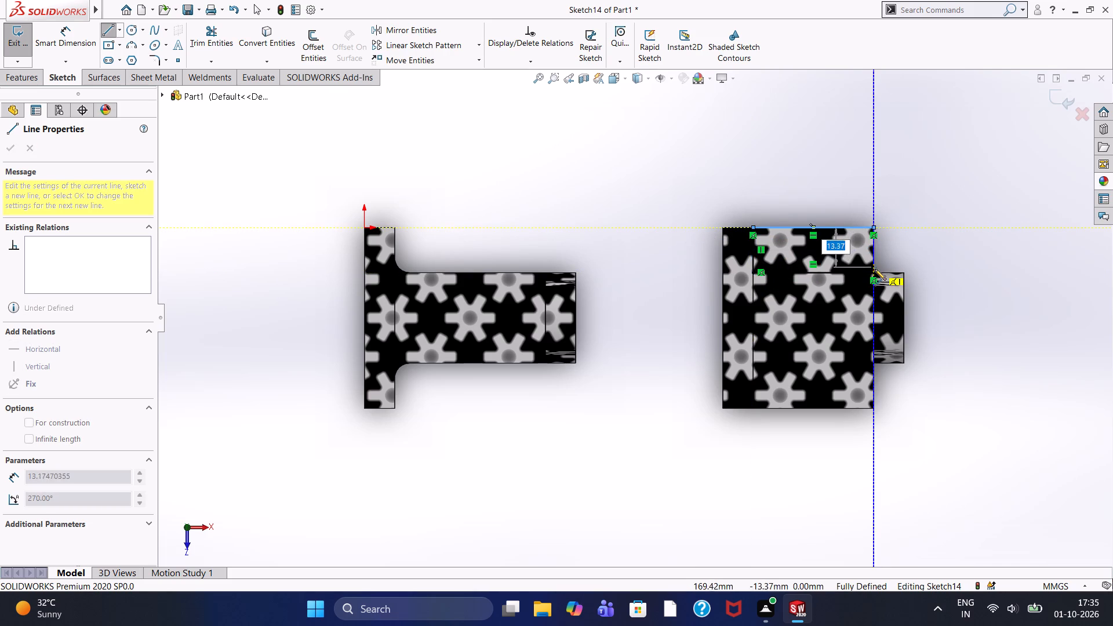
{"action": "left_click", "coordinate": [875, 272]}
{"action": "right_click", "coordinate": [891, 194]}
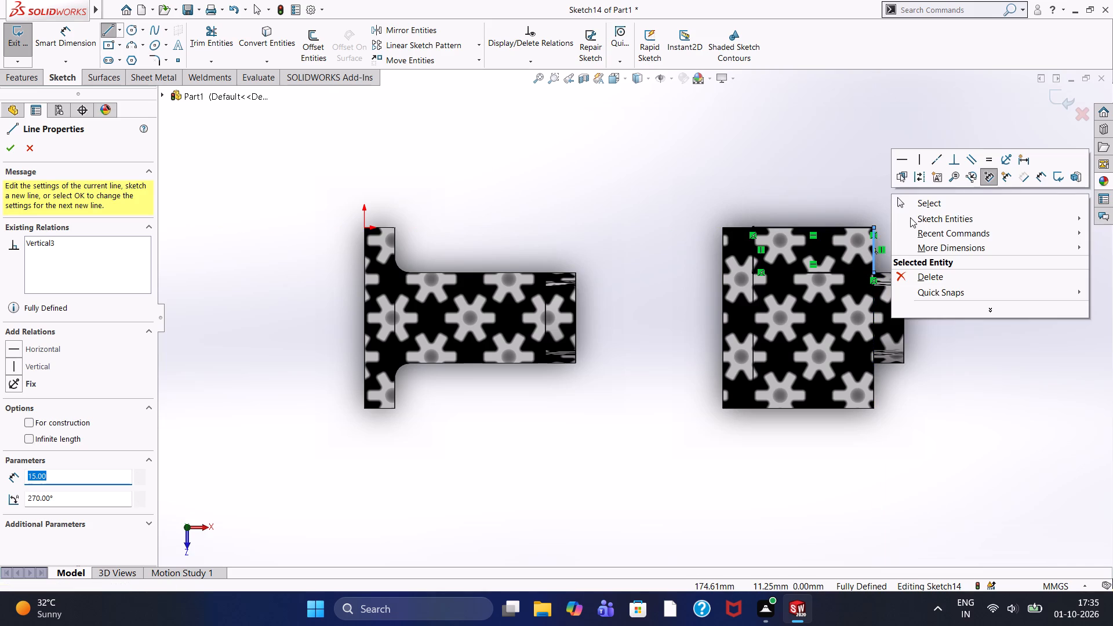
{"action": "left_click", "coordinate": [915, 201]}
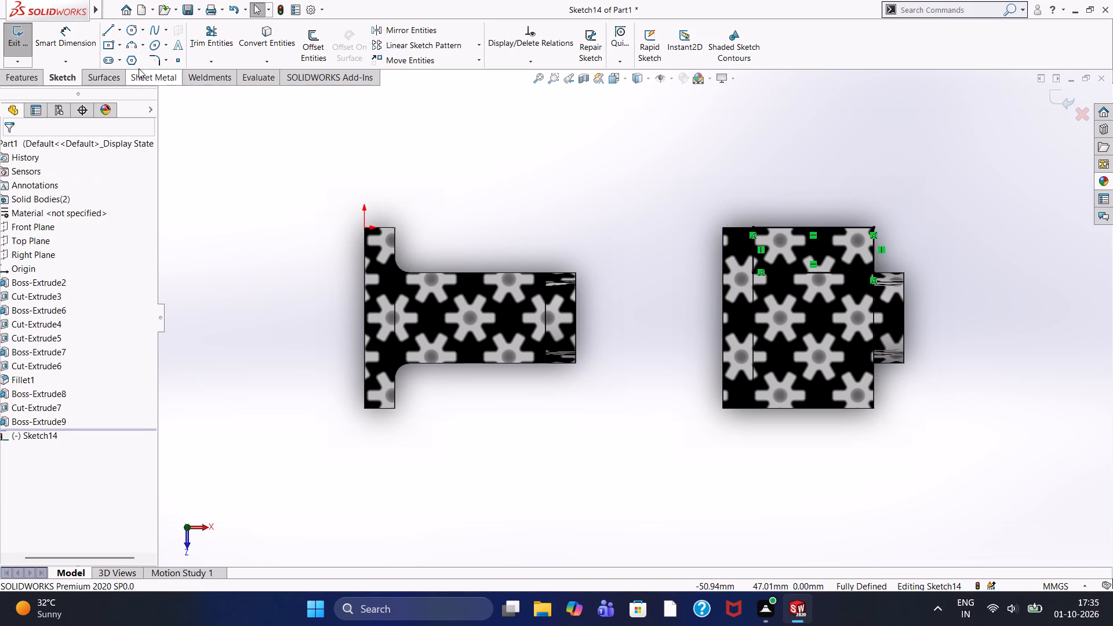
Draw a matching closed 40 by 15 mm rectangle of lines along the stem's opposite side edge, starting at the link's other side.
{"action": "left_click", "coordinate": [108, 26]}
{"action": "left_click", "coordinate": [874, 363]}
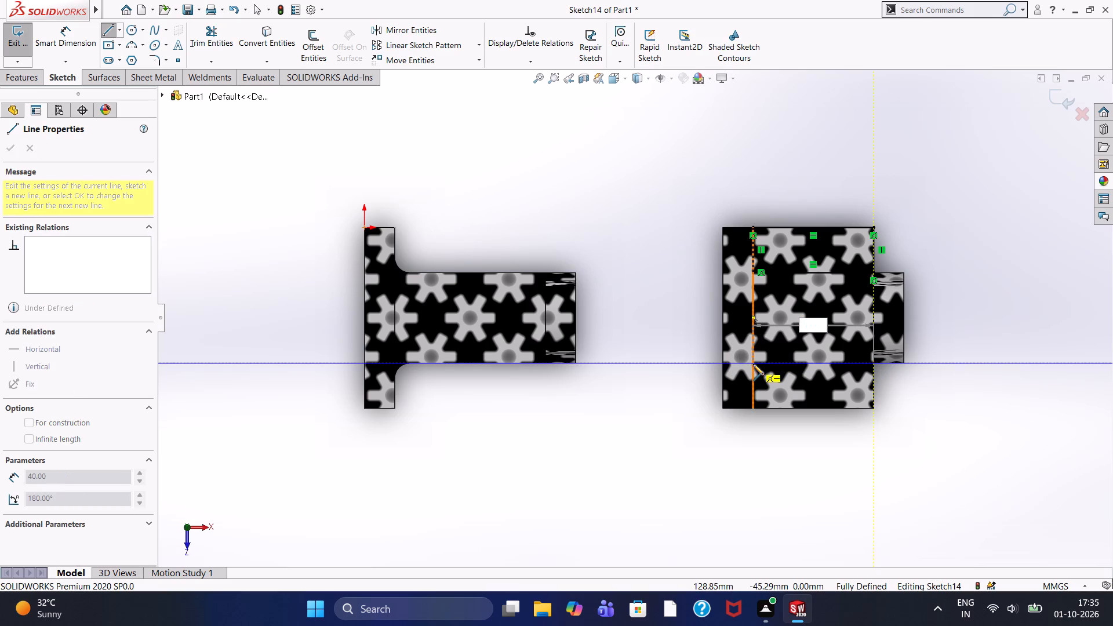
{"action": "left_click", "coordinate": [753, 364]}
{"action": "left_click", "coordinate": [755, 408]}
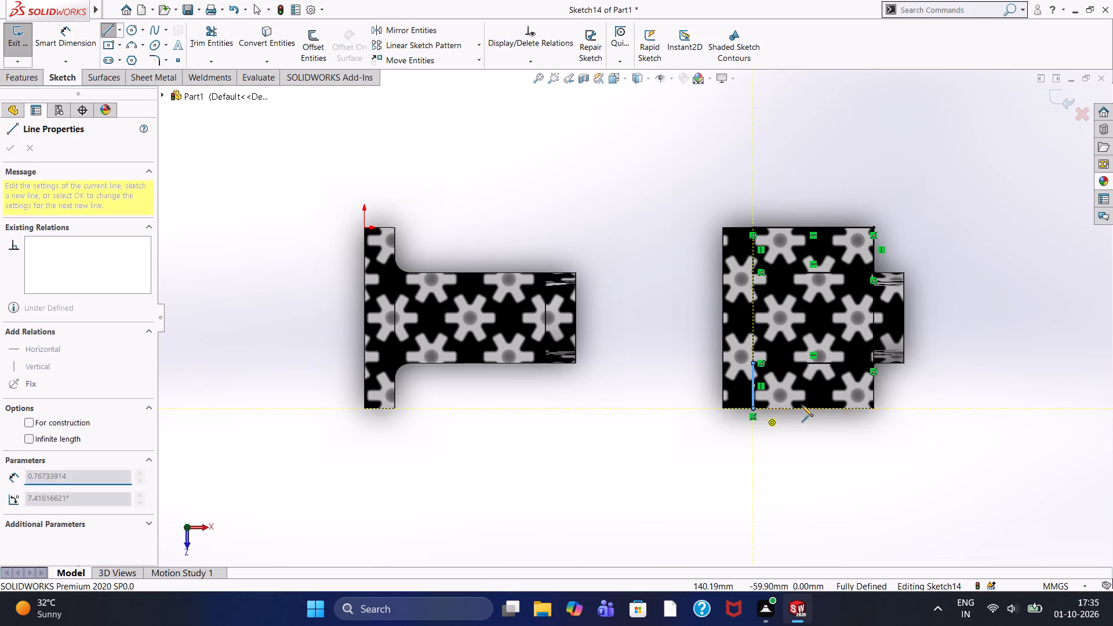
{"action": "left_click", "coordinate": [875, 408]}
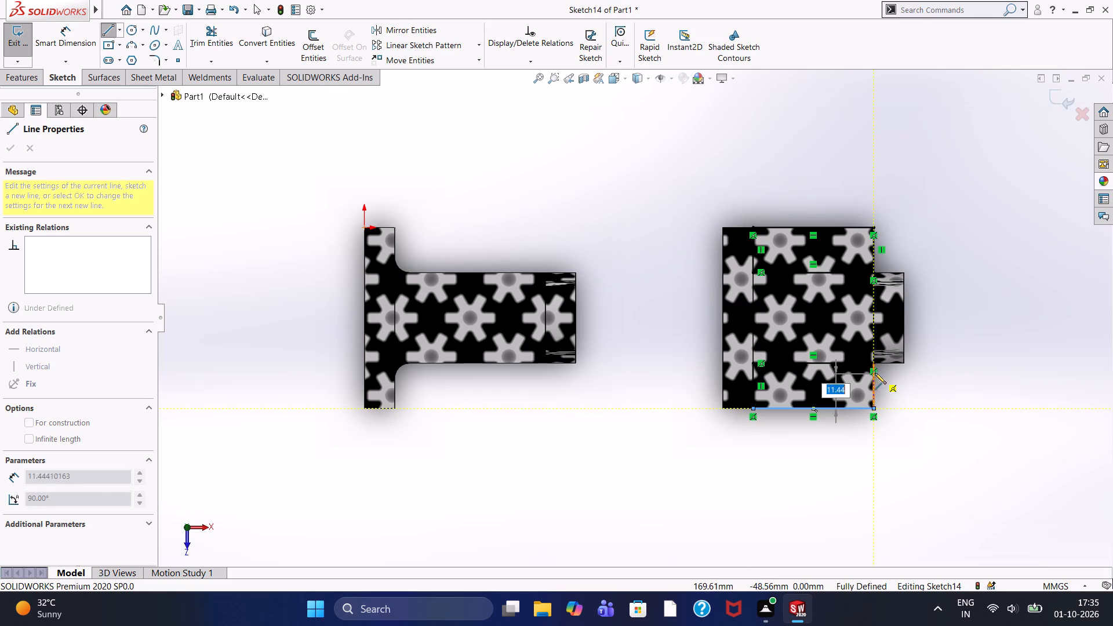
{"action": "left_click", "coordinate": [872, 363]}
{"action": "right_click", "coordinate": [962, 173]}
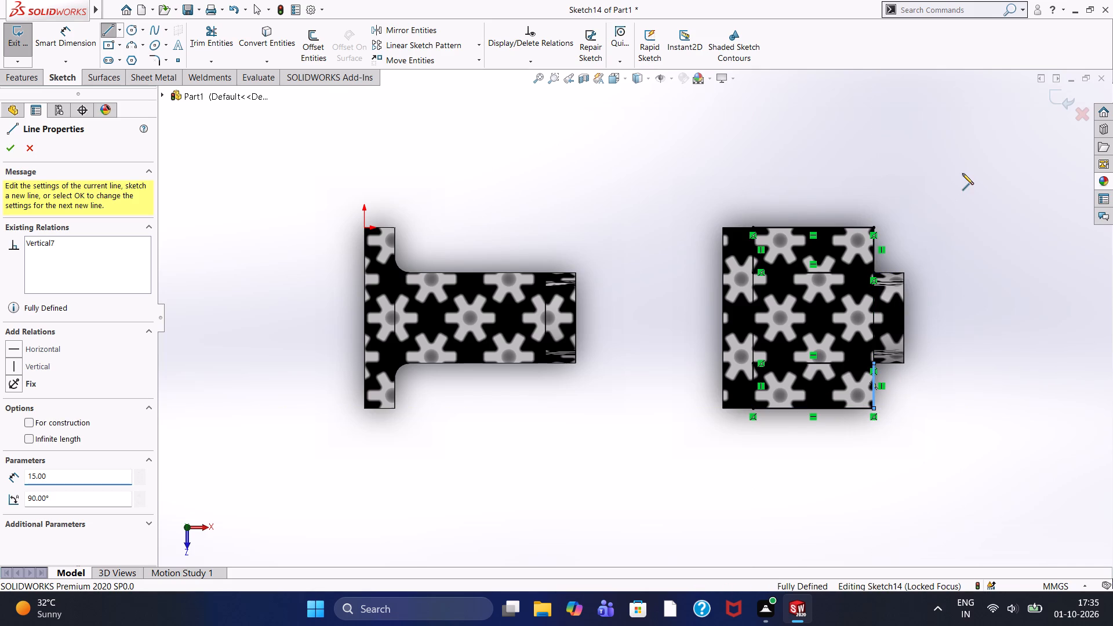
{"action": "left_click", "coordinate": [969, 187]}
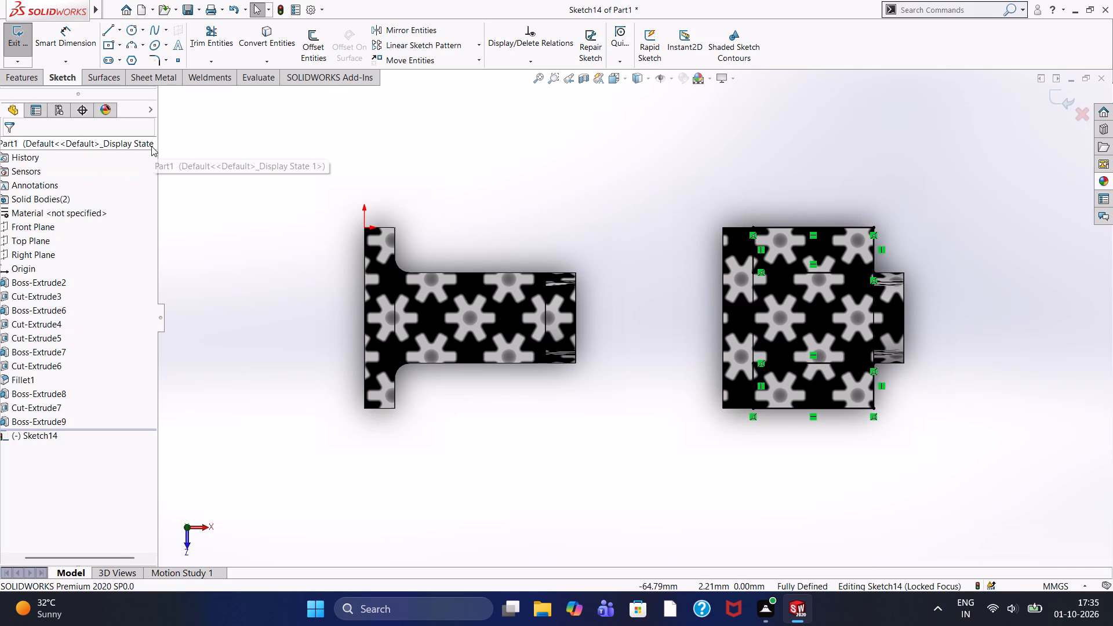
Extrude-cut the two side-strip rectangles through the T-shaped body's stem with a 10 mm blind depth.
{"action": "left_click", "coordinate": [11, 82]}
{"action": "left_click", "coordinate": [207, 54]}
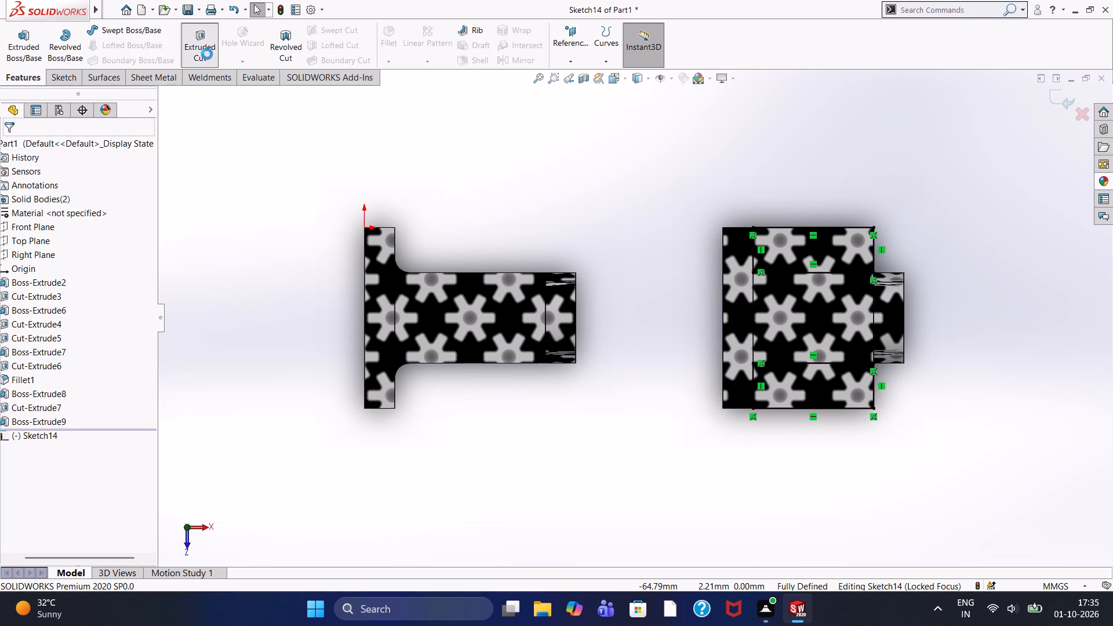
{"action": "middle_click_drag", "start_coordinate": [312, 249], "coordinate": [322, 129]}
{"action": "scroll", "coordinate": [322, 129], "scroll_direction": "up", "scroll_amount": 1}
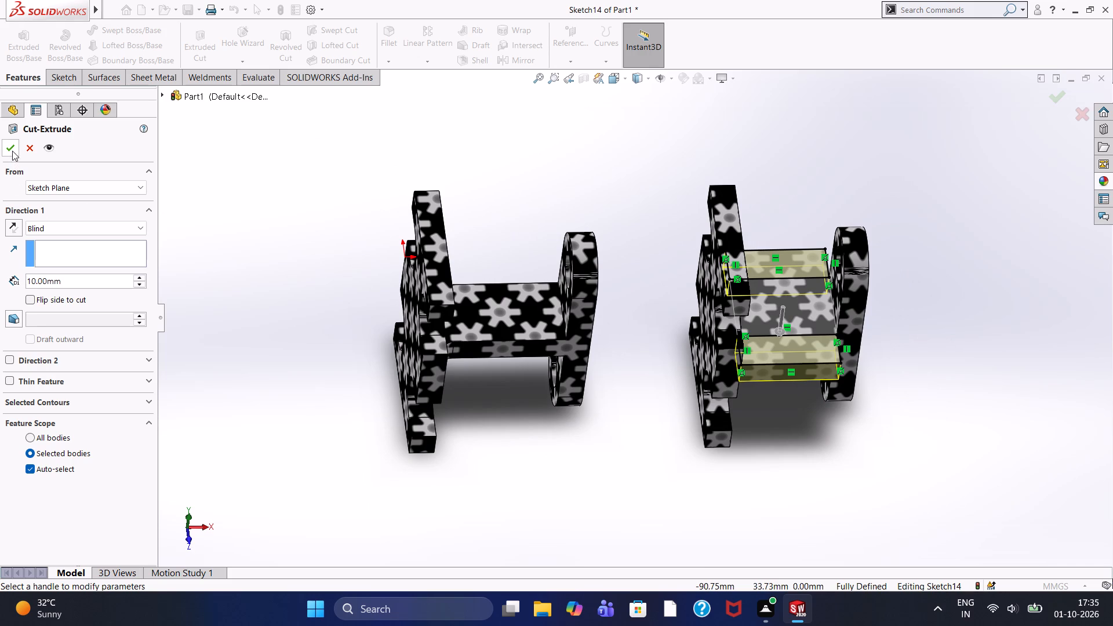
{"action": "left_click", "coordinate": [12, 151]}
{"action": "left_click", "coordinate": [362, 194]}
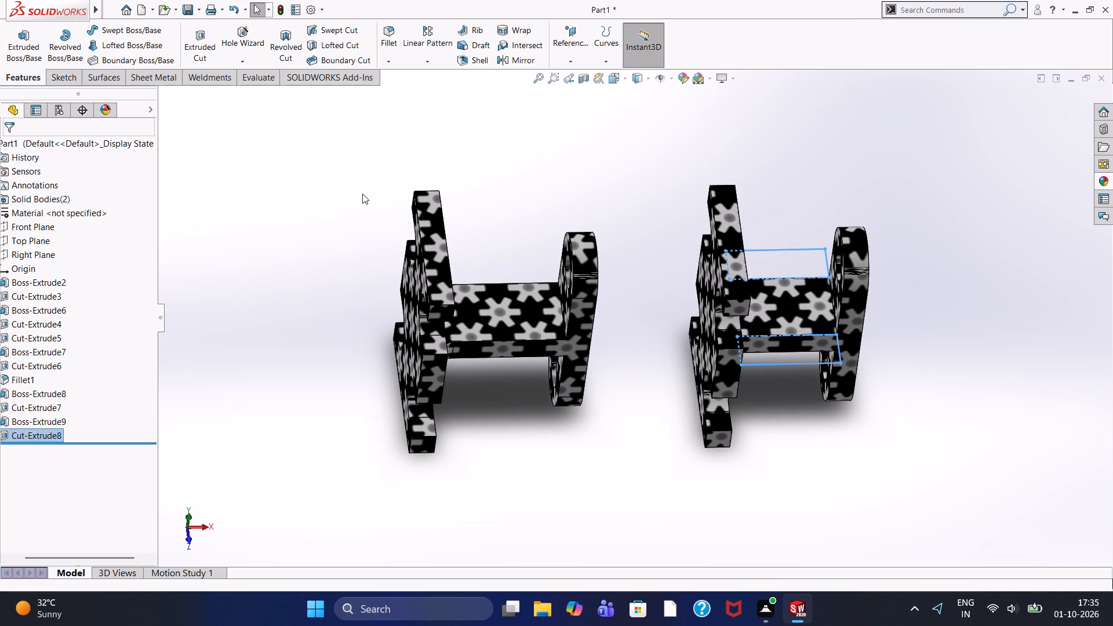
Fillet the two edges where the narrowed stem's sides meet the notched plate with a 5 mm symmetric radius.
{"action": "middle_click_drag", "start_coordinate": [509, 144], "coordinate": [432, 183]}
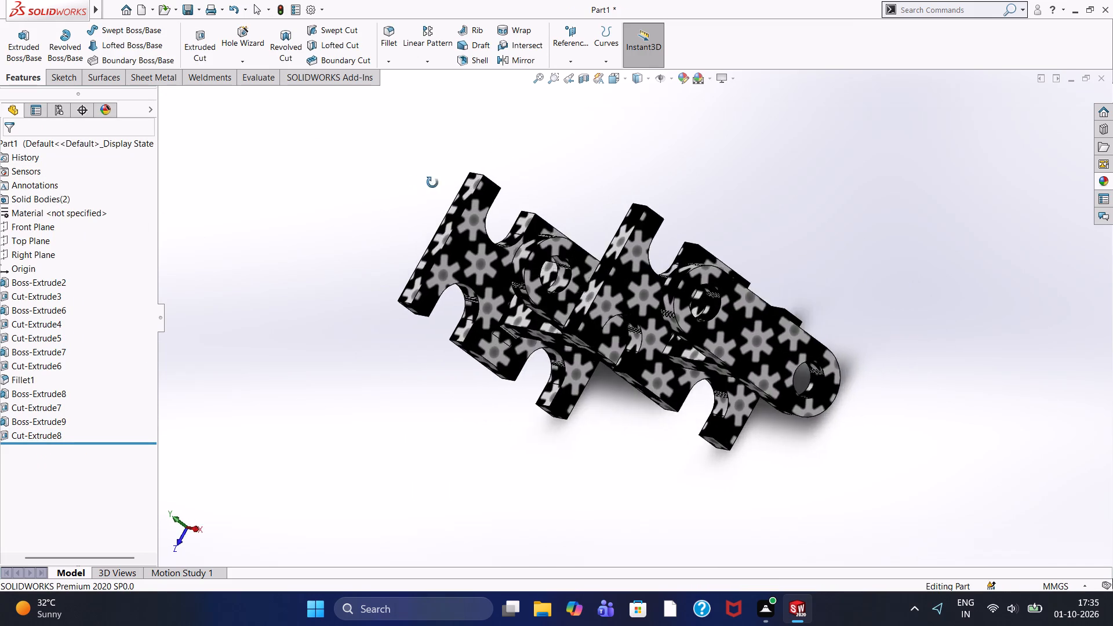
{"action": "middle_click_drag", "start_coordinate": [432, 183], "coordinate": [465, 166]}
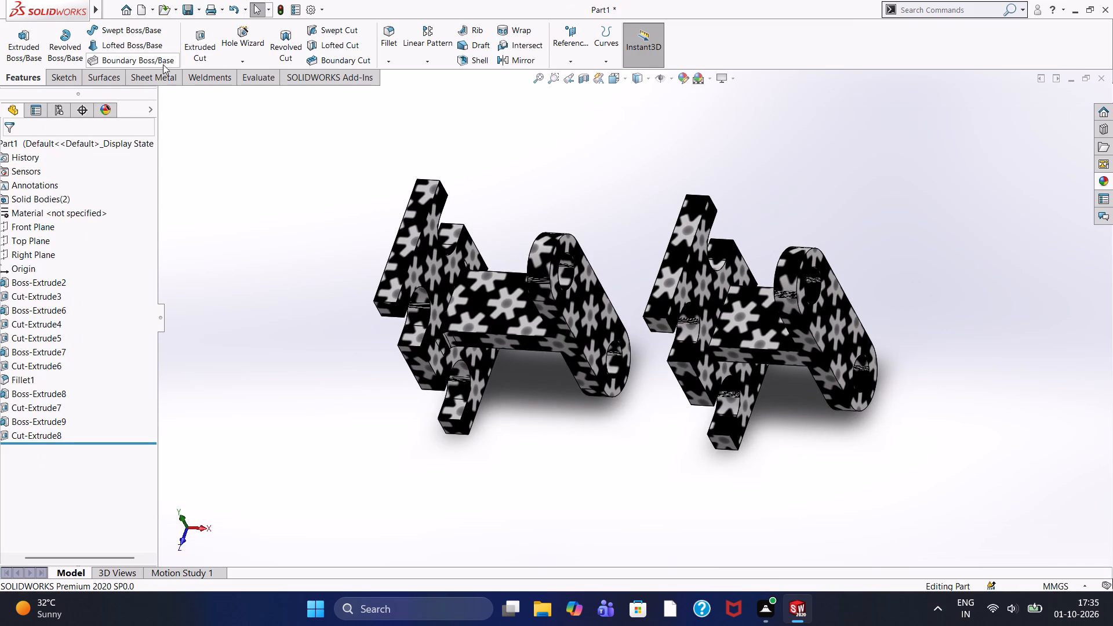
{"action": "left_click", "coordinate": [381, 31]}
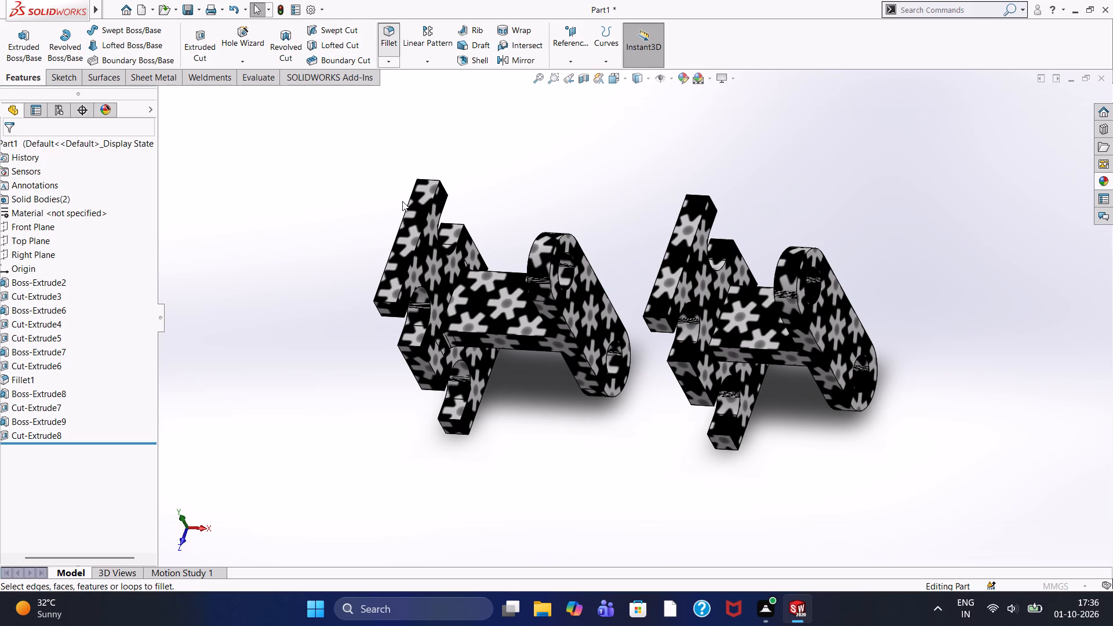
{"action": "scroll", "coordinate": [713, 370], "scroll_direction": "down", "scroll_amount": 2}
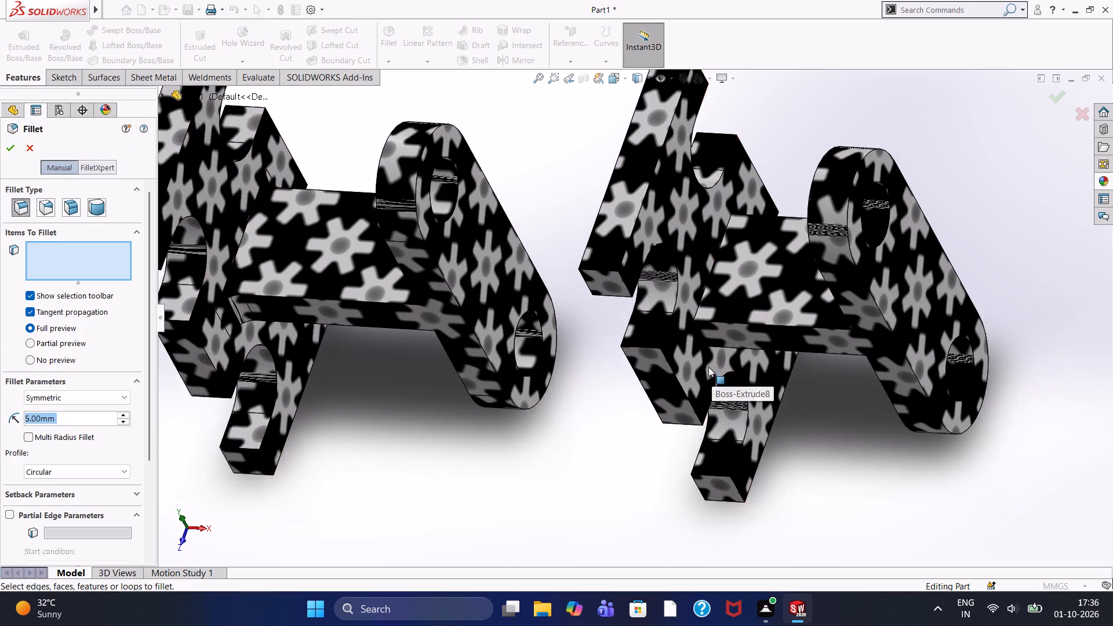
{"action": "scroll", "coordinate": [708, 367], "scroll_direction": "down", "scroll_amount": 2}
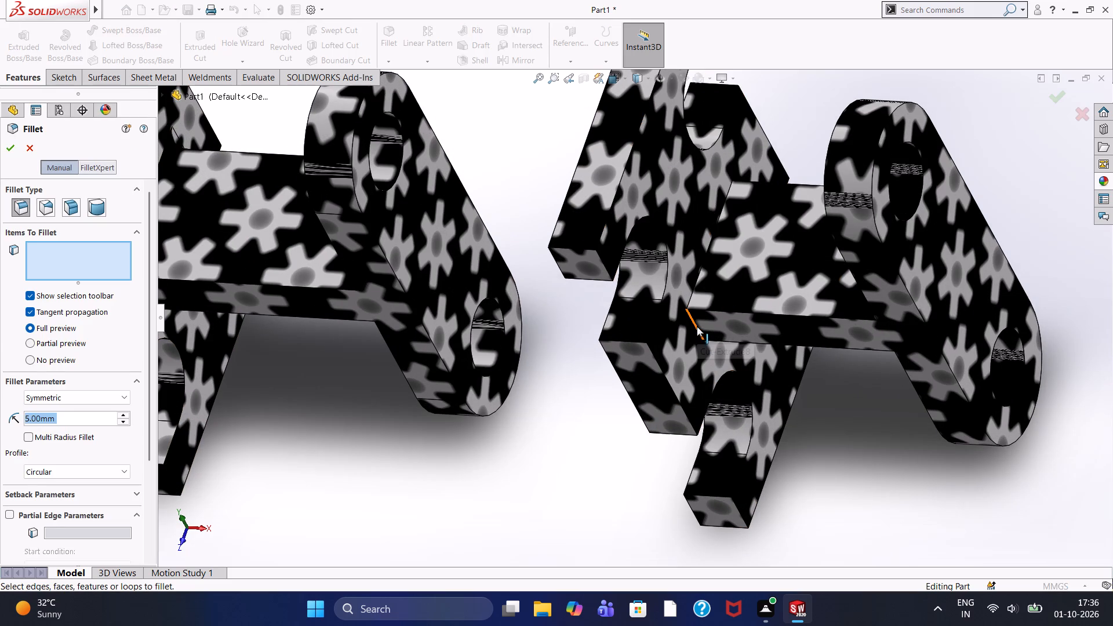
{"action": "left_click", "coordinate": [697, 326]}
{"action": "scroll", "coordinate": [790, 179], "scroll_direction": "up", "scroll_amount": 3}
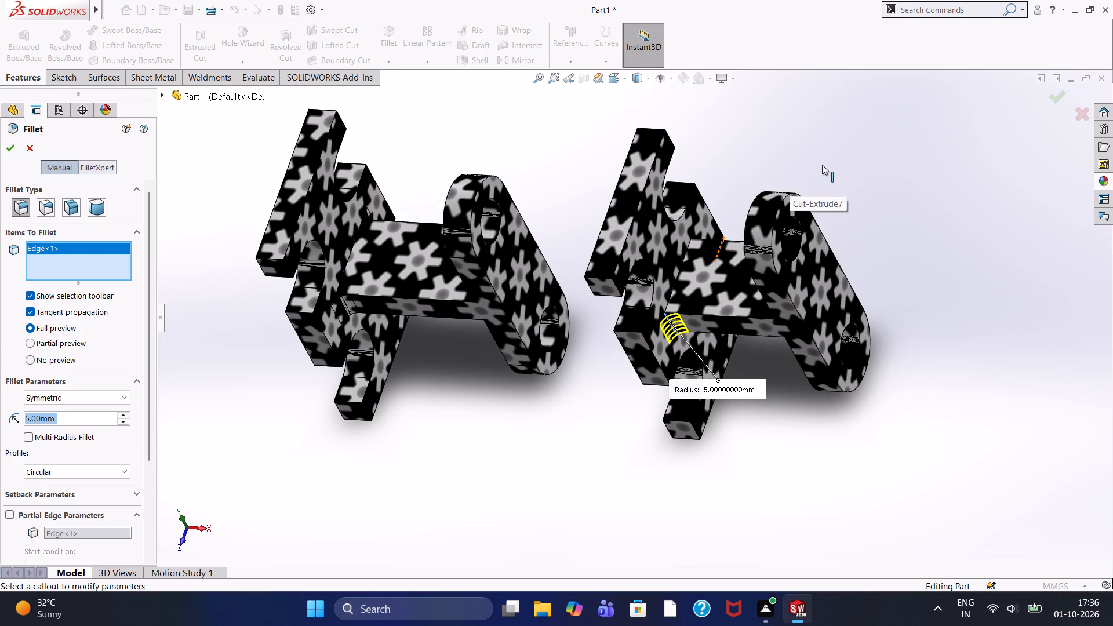
{"action": "middle_click_drag", "start_coordinate": [822, 176], "coordinate": [756, 282]}
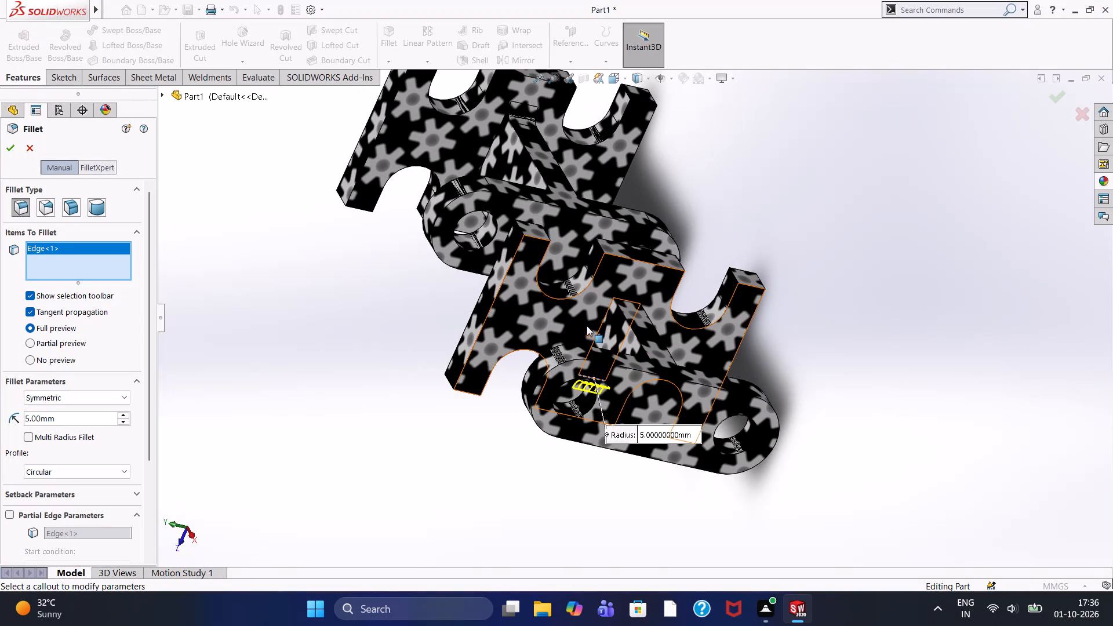
{"action": "left_click", "coordinate": [628, 301]}
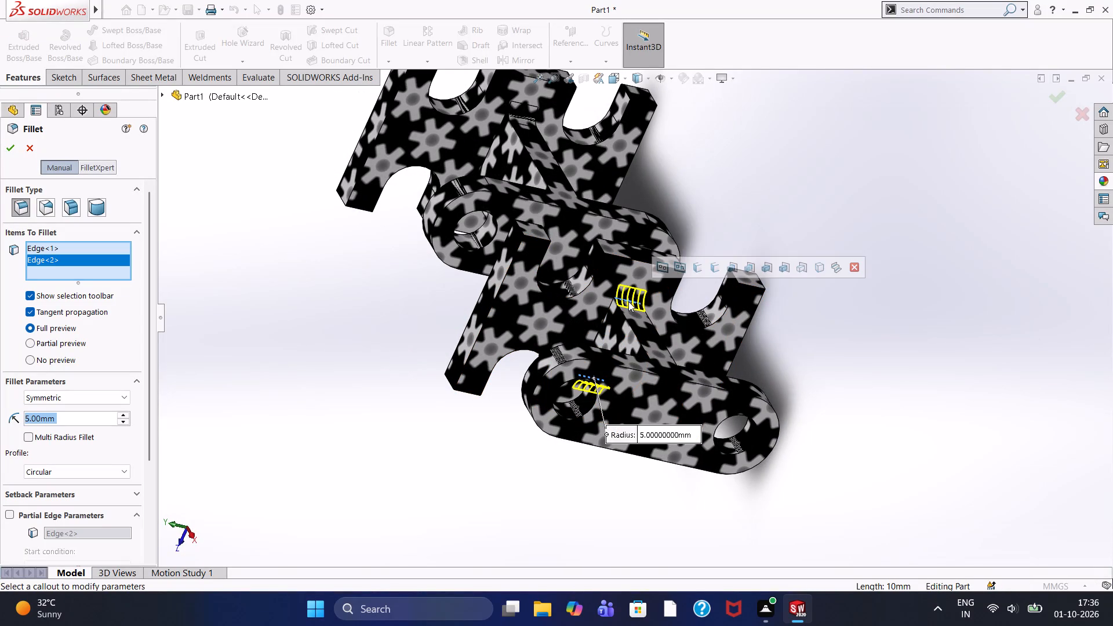
{"action": "left_click", "coordinate": [10, 152]}
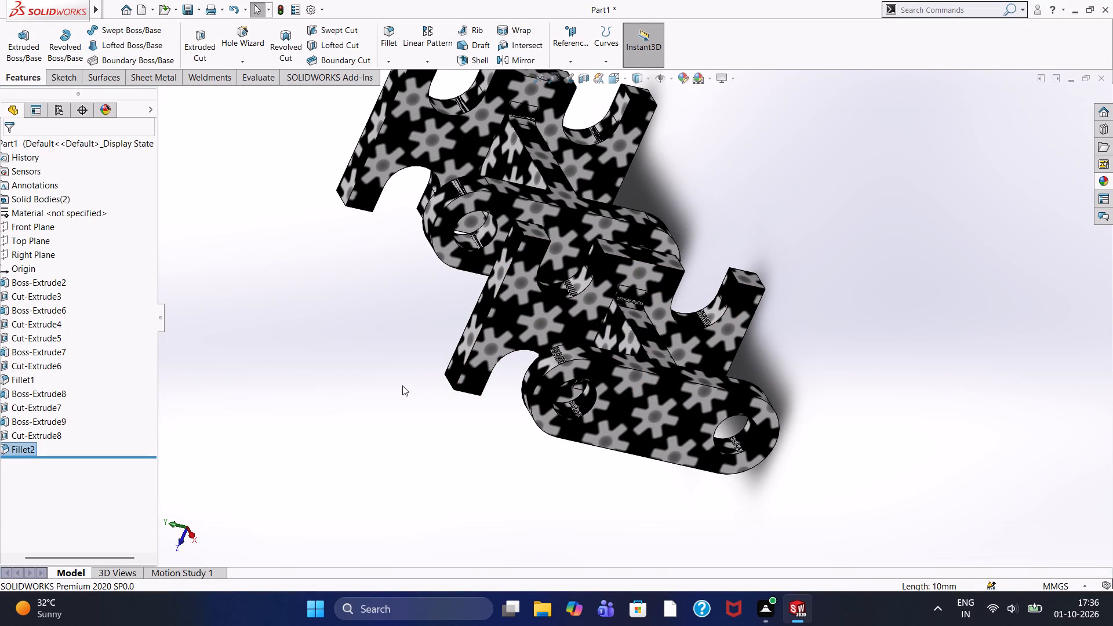
Examine the new stem fillets and the notched plate from several angles and up close.
{"action": "middle_click_drag", "start_coordinate": [402, 385], "coordinate": [516, 261]}
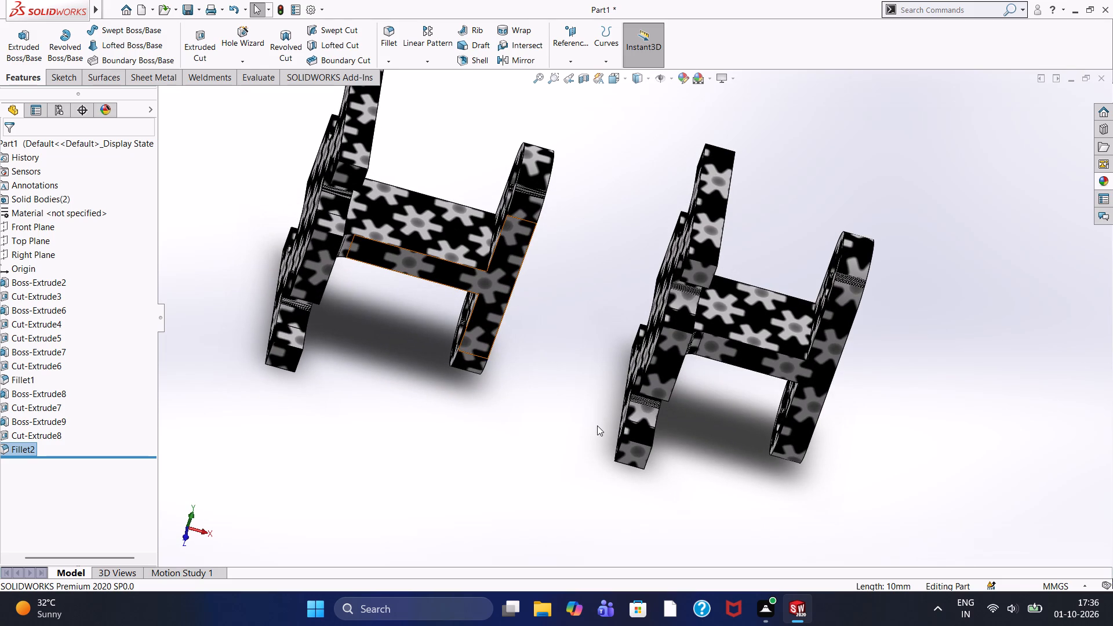
{"action": "middle_click_drag", "start_coordinate": [556, 416], "coordinate": [514, 361]}
{"action": "scroll", "coordinate": [513, 361], "scroll_direction": "up", "scroll_amount": 1}
{"action": "scroll", "coordinate": [636, 402], "scroll_direction": "down", "scroll_amount": 6}
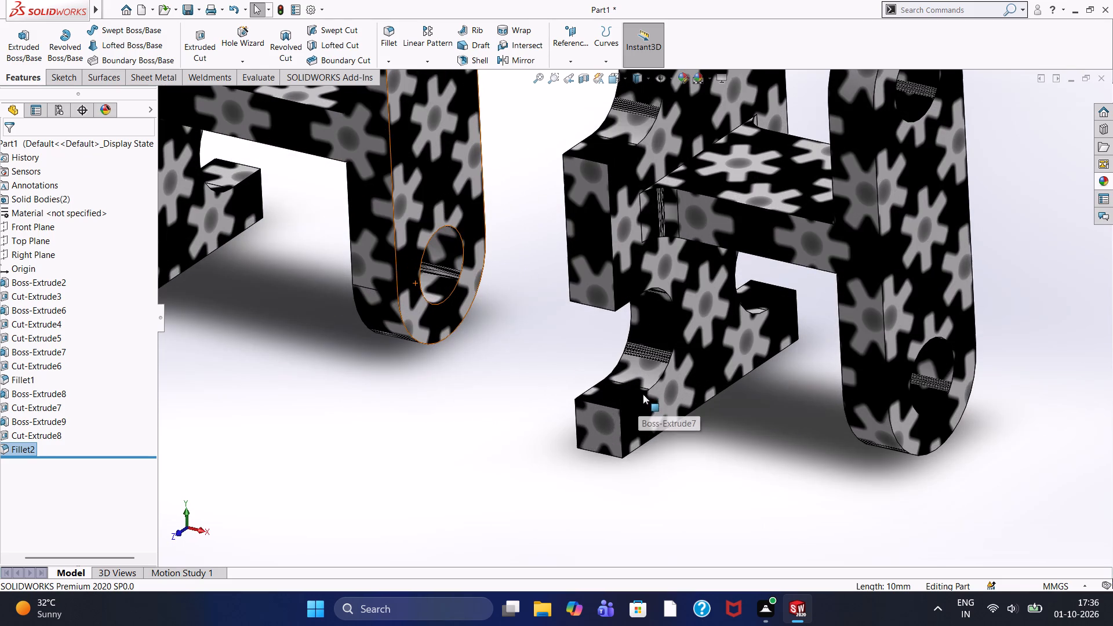
{"action": "scroll", "coordinate": [726, 355], "scroll_direction": "down", "scroll_amount": 1}
{"action": "scroll", "coordinate": [726, 355], "scroll_direction": "up", "scroll_amount": 1}
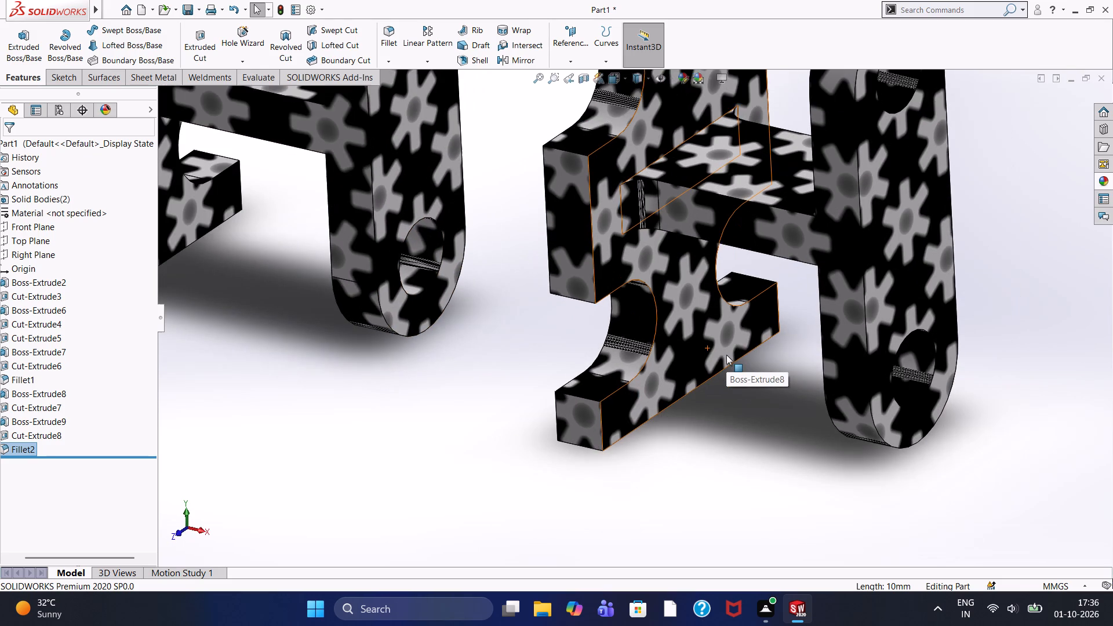
{"action": "scroll", "coordinate": [726, 355], "scroll_direction": "up", "scroll_amount": 6}
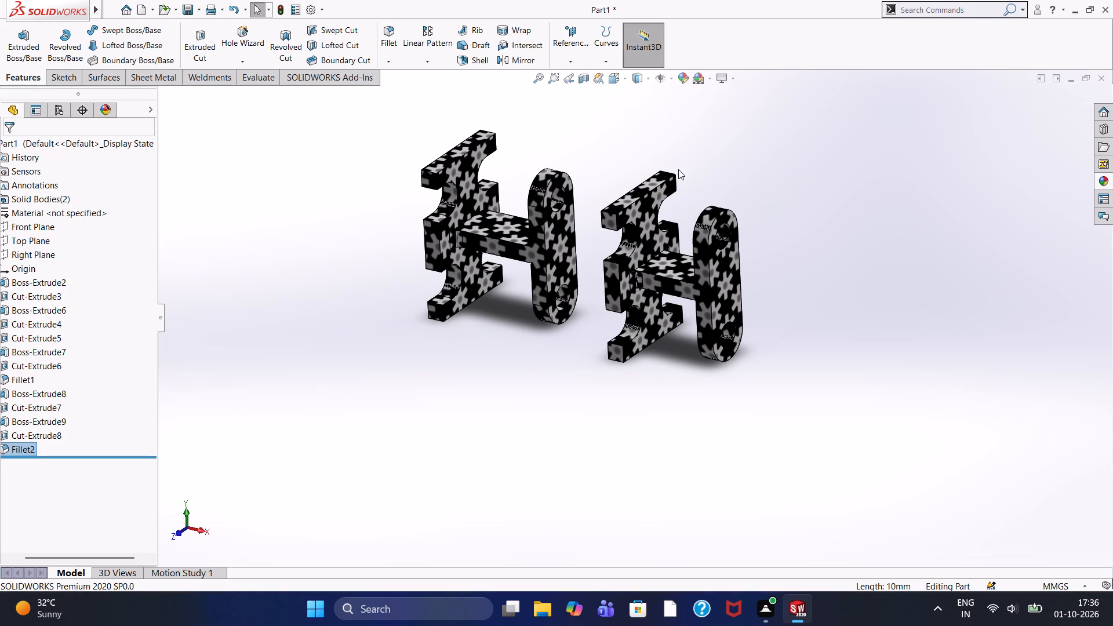
Apply a teal colour to the second body's stem fillets, notched plate and stem, two-hole link and notch cuts.
{"action": "left_click", "coordinate": [688, 78]}
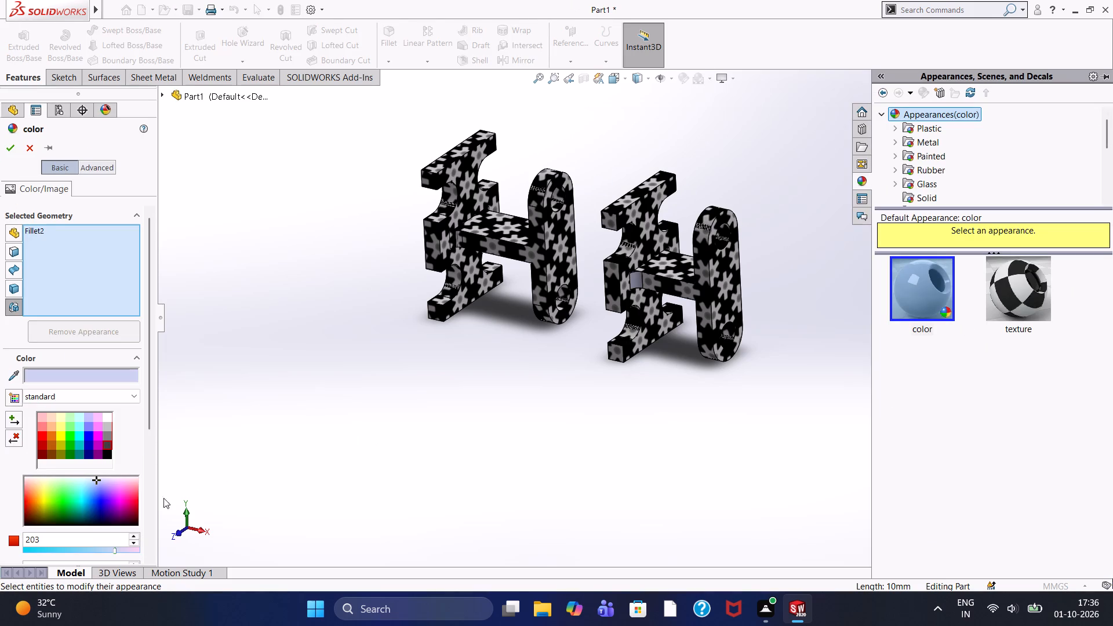
{"action": "left_click", "coordinate": [80, 446]}
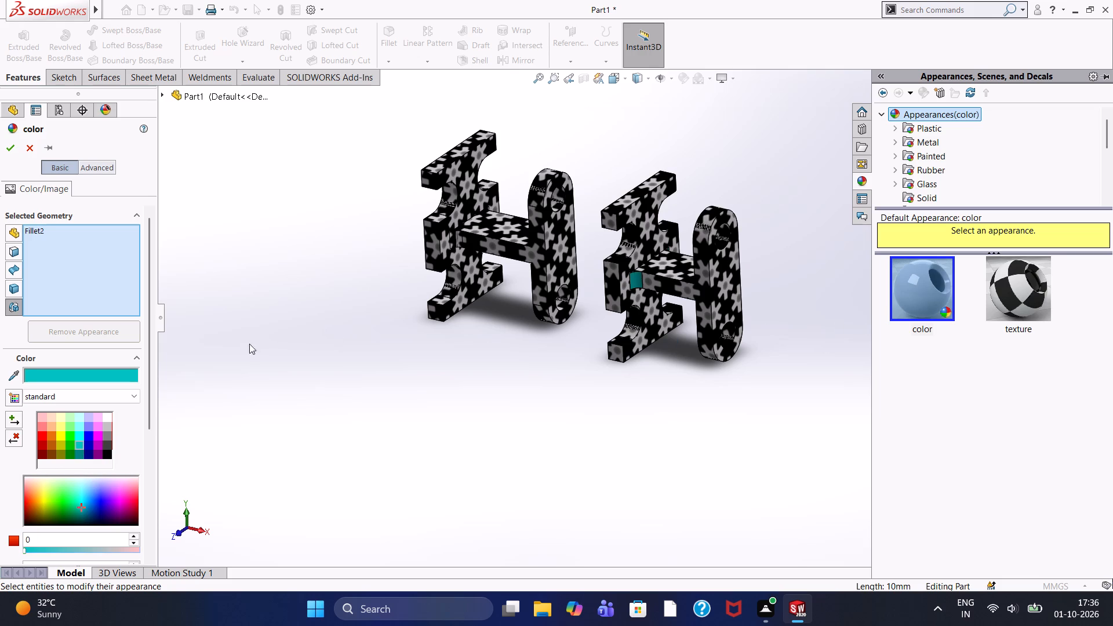
{"action": "left_click", "coordinate": [642, 203]}
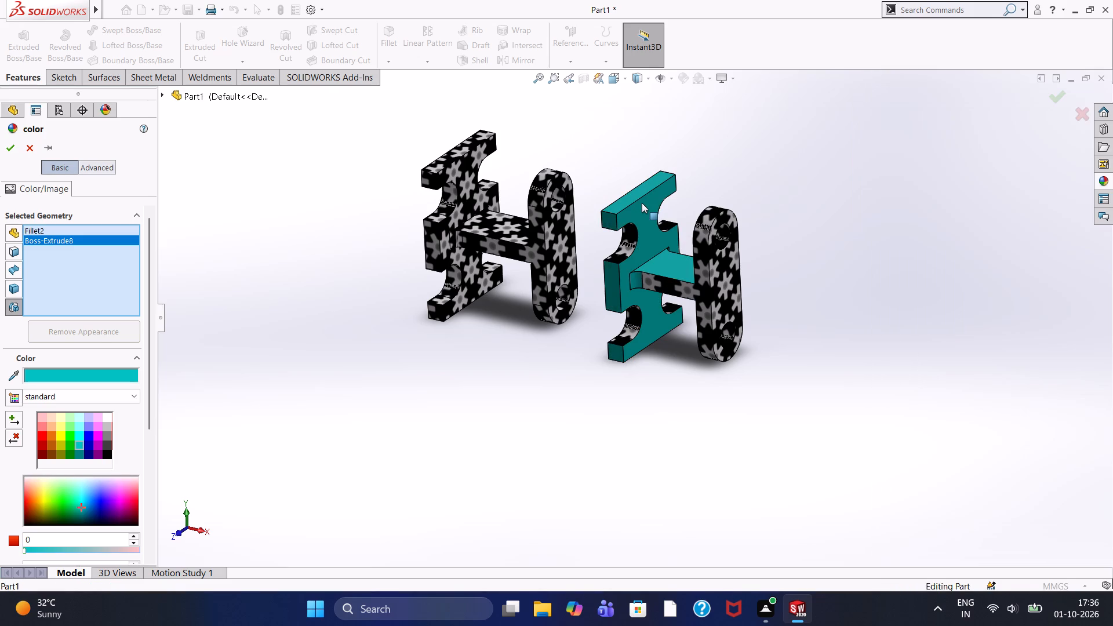
{"action": "left_click", "coordinate": [722, 257]}
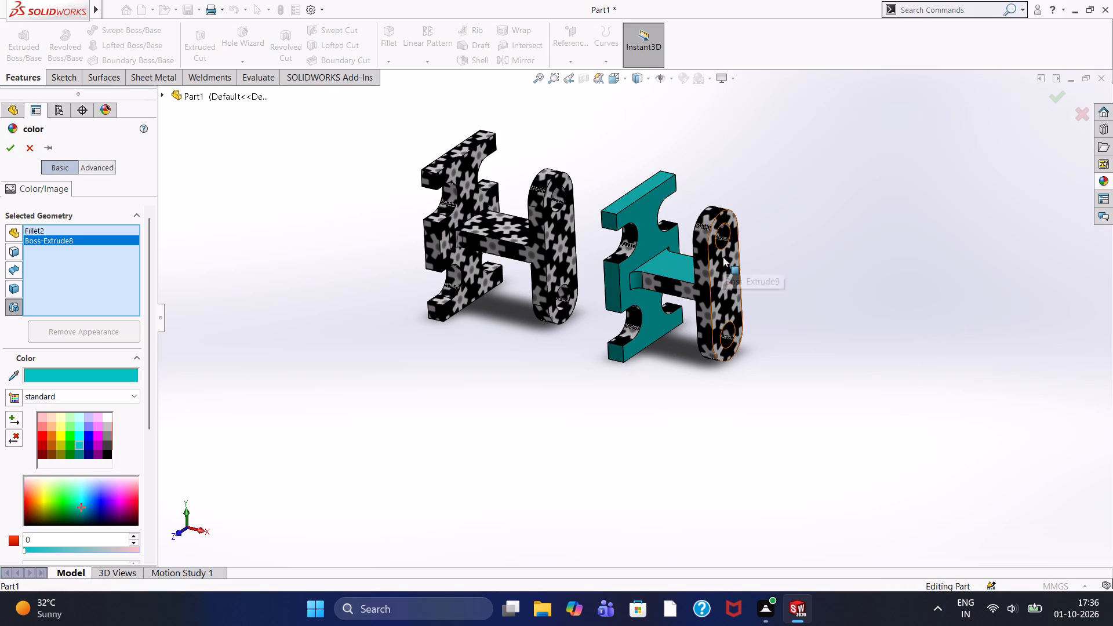
{"action": "left_click", "coordinate": [671, 308]}
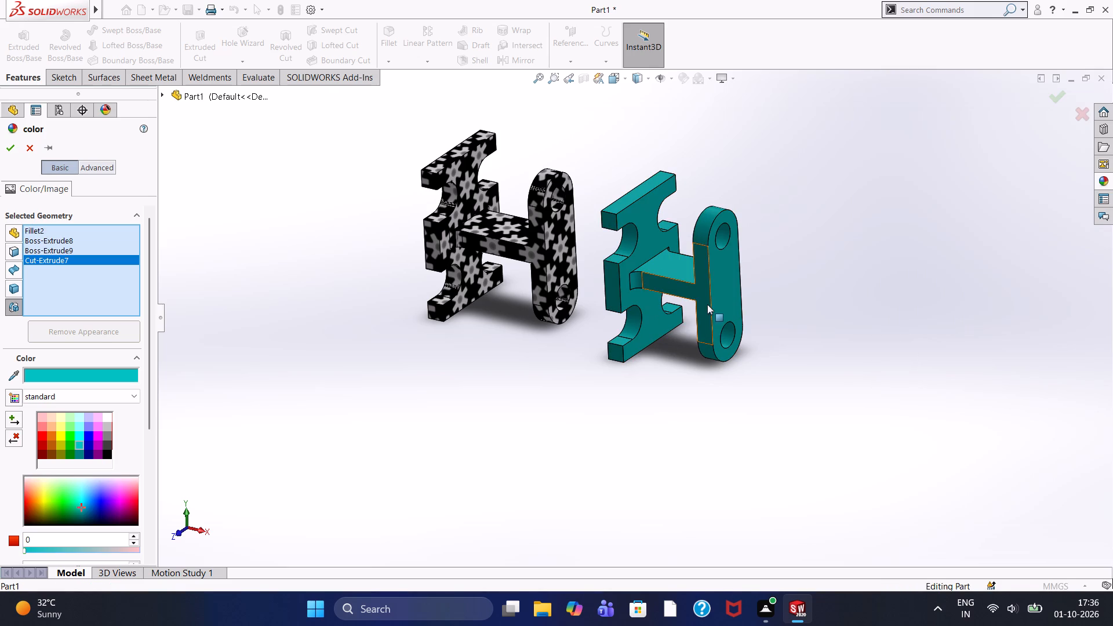
{"action": "left_click", "coordinate": [1050, 97]}
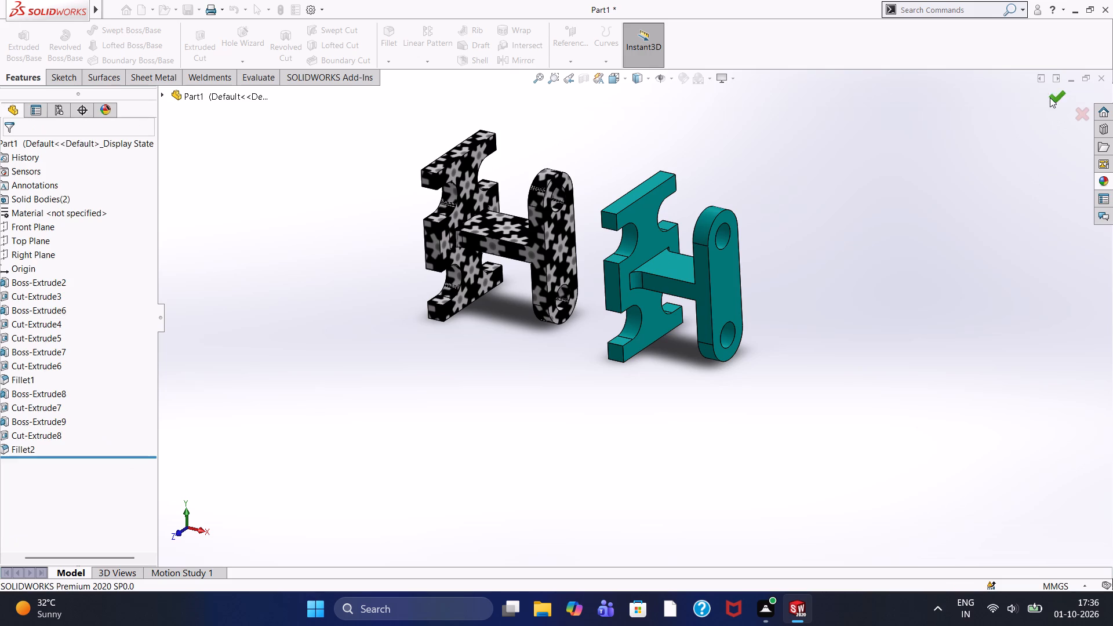
Examine the patterned and teal bodies side by side in isometric and rotated views, near and far.
{"action": "middle_click_drag", "start_coordinate": [805, 171], "coordinate": [863, 217]}
{"action": "scroll", "coordinate": [817, 229], "scroll_direction": "up", "scroll_amount": 3}
{"action": "middle_click_drag", "start_coordinate": [823, 235], "coordinate": [740, 265]}
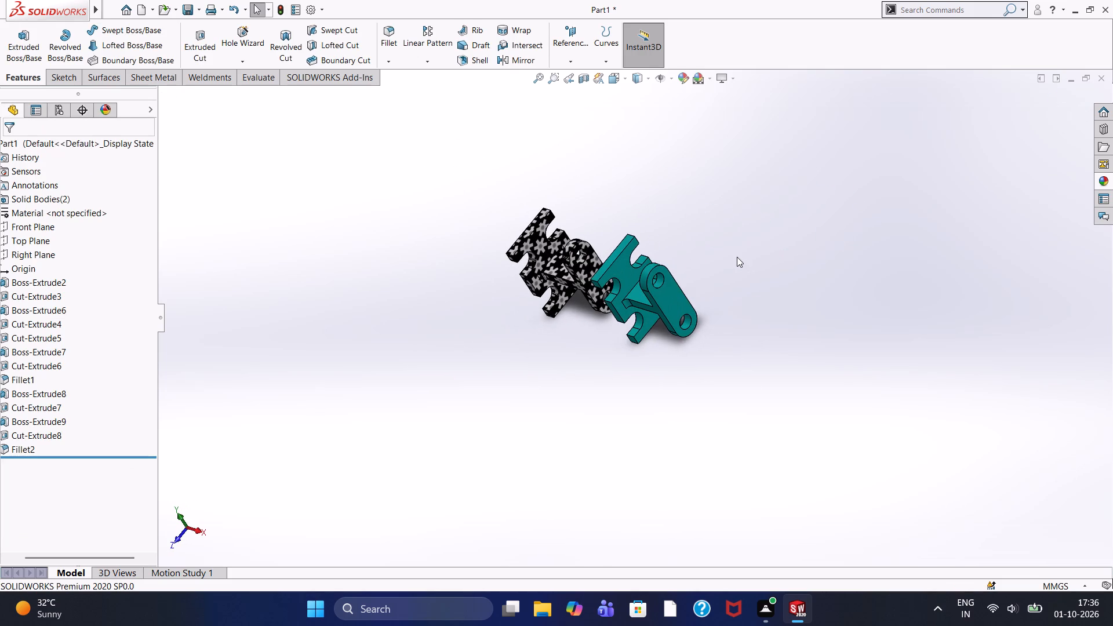
{"action": "key", "text": "ctrl+7"}
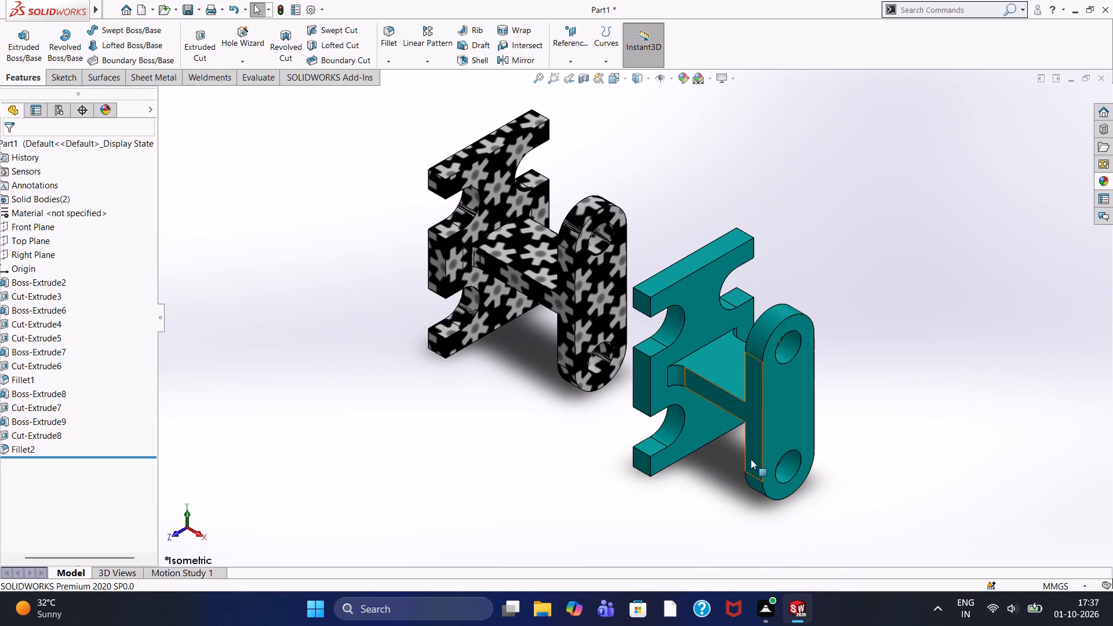
{"action": "scroll", "coordinate": [751, 459], "scroll_direction": "down", "scroll_amount": 2}
{"action": "scroll", "coordinate": [751, 459], "scroll_direction": "up", "scroll_amount": 5}
{"action": "scroll", "coordinate": [563, 203], "scroll_direction": "down", "scroll_amount": 1}
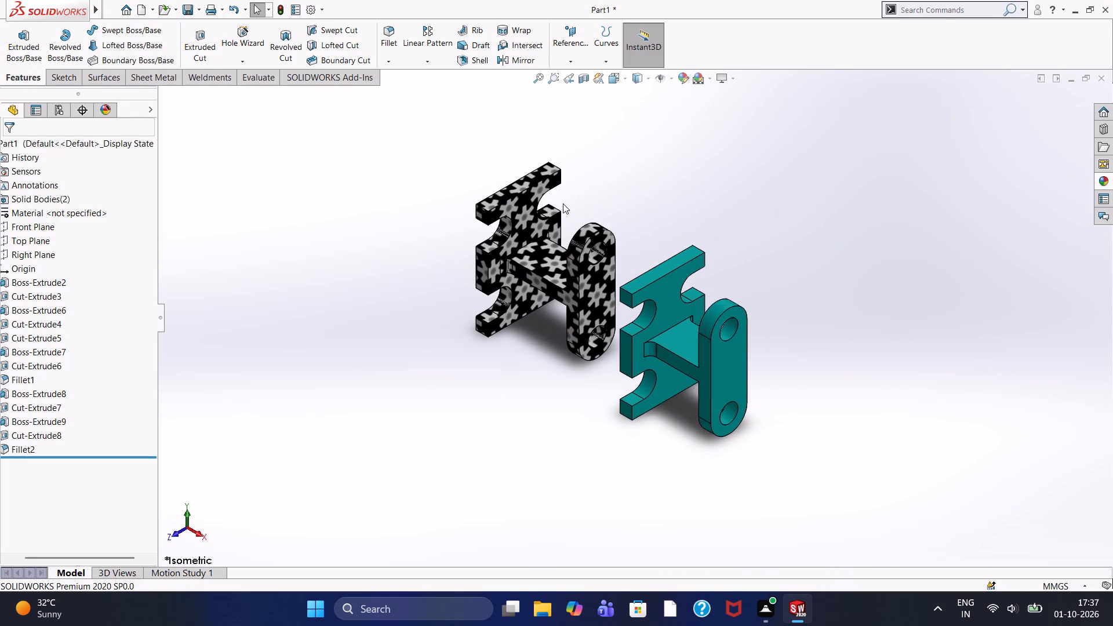
{"action": "scroll", "coordinate": [563, 203], "scroll_direction": "down", "scroll_amount": 1}
{"action": "scroll", "coordinate": [665, 336], "scroll_direction": "up", "scroll_amount": 1}
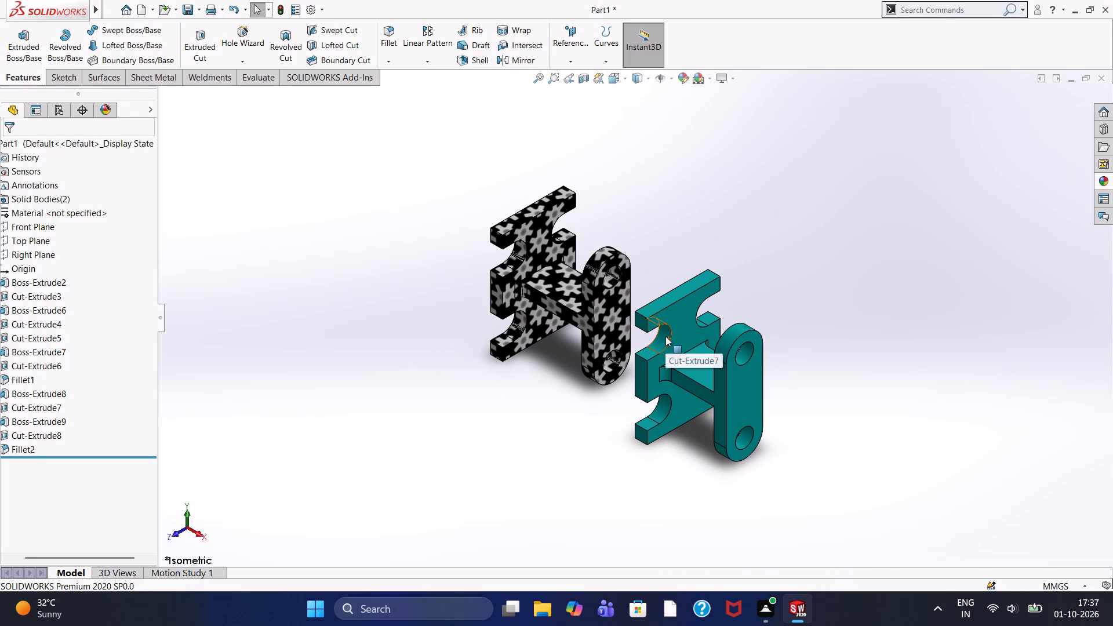
{"action": "middle_click_drag", "start_coordinate": [592, 407], "coordinate": [675, 392]}
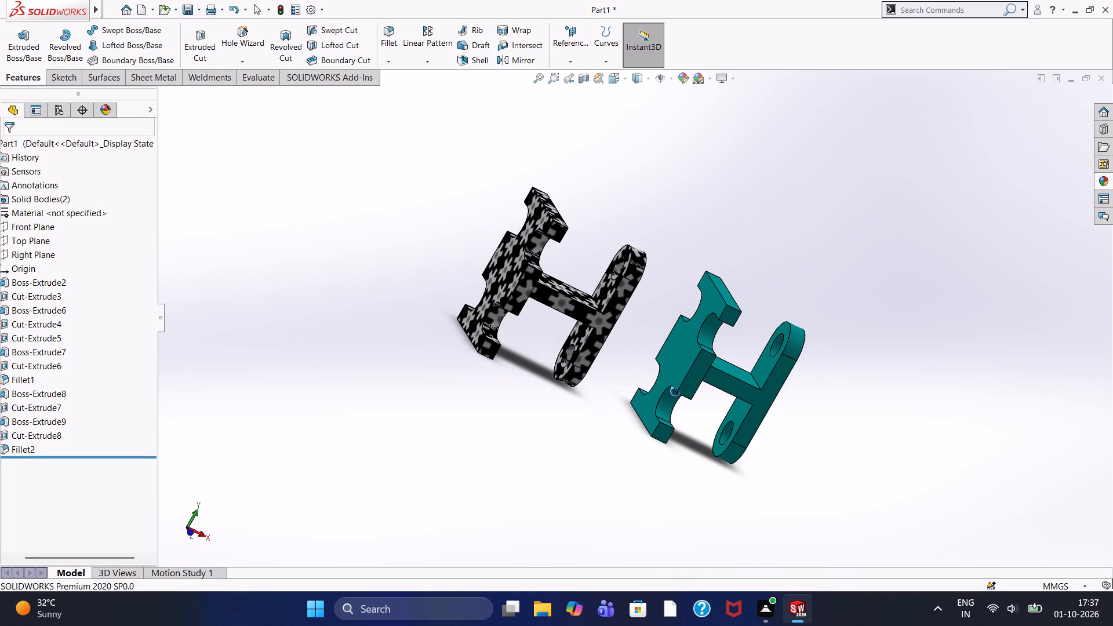
{"action": "middle_click_drag", "start_coordinate": [675, 392], "coordinate": [596, 378]}
{"action": "scroll", "coordinate": [596, 378], "scroll_direction": "down", "scroll_amount": 1}
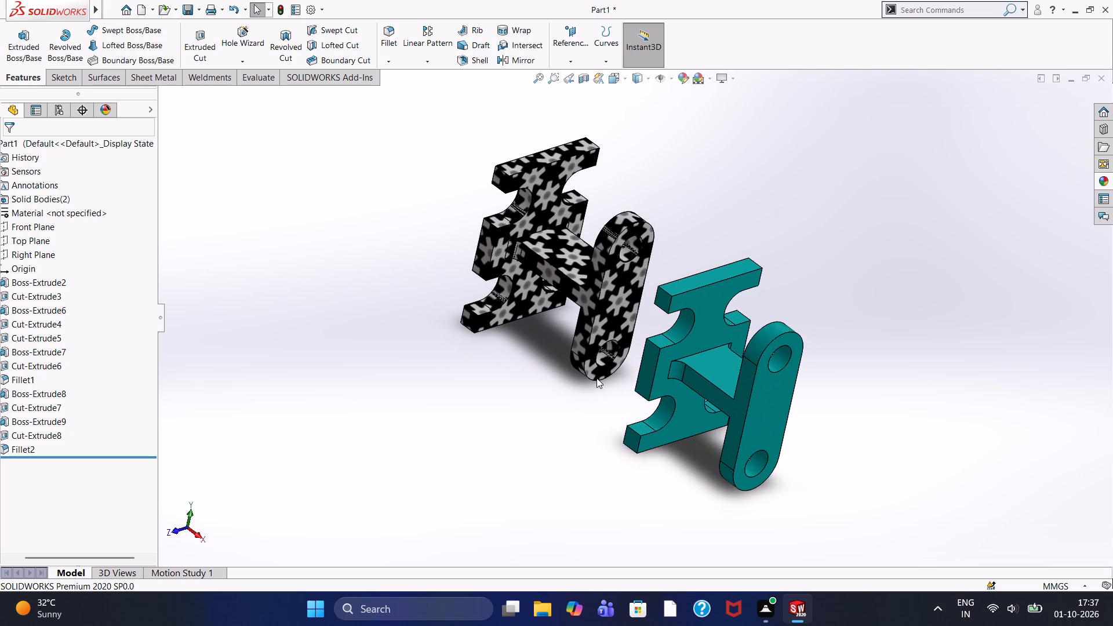
{"action": "scroll", "coordinate": [596, 378], "scroll_direction": "up", "scroll_amount": 1}
{"action": "scroll", "coordinate": [593, 376], "scroll_direction": "down", "scroll_amount": 1}
{"action": "scroll", "coordinate": [593, 376], "scroll_direction": "up", "scroll_amount": 1}
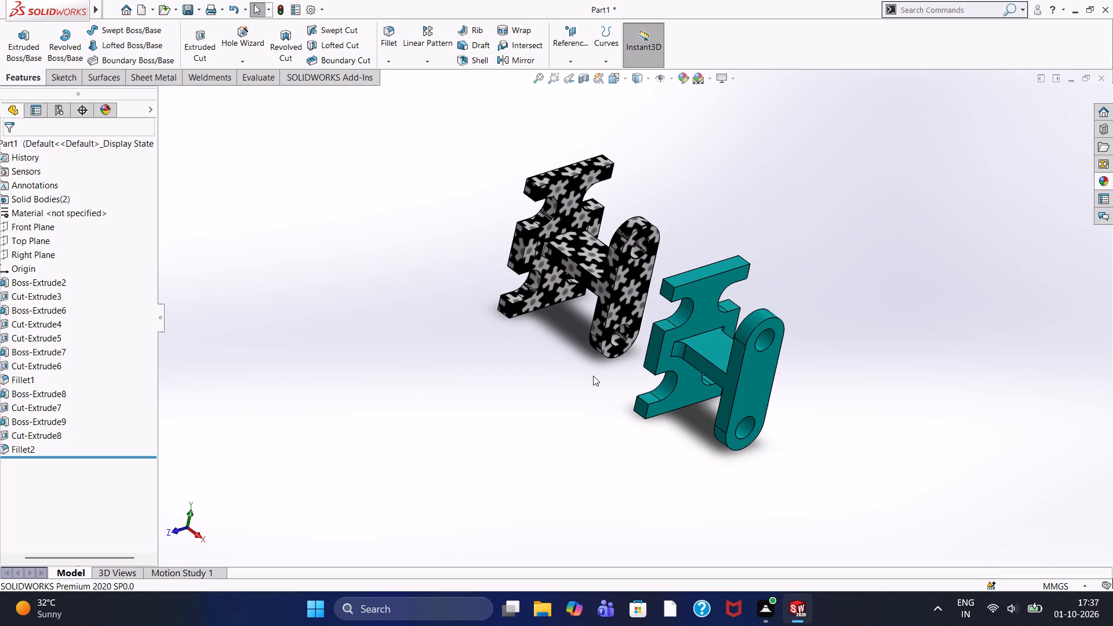
{"action": "scroll", "coordinate": [593, 376], "scroll_direction": "down", "scroll_amount": 1}
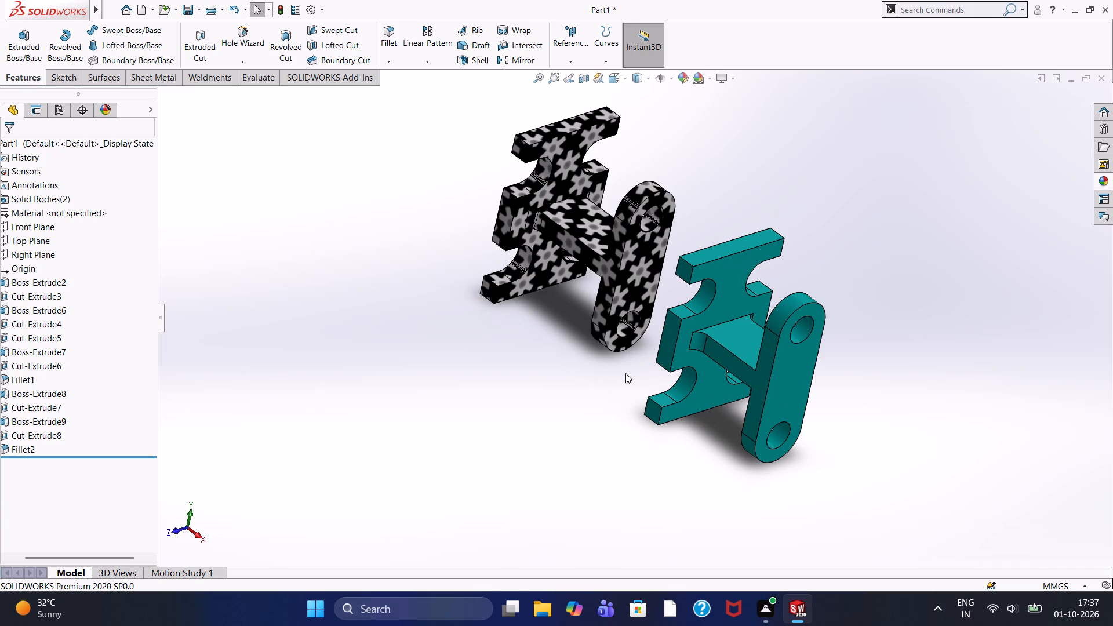
{"action": "scroll", "coordinate": [651, 367], "scroll_direction": "down", "scroll_amount": 3}
{"action": "scroll", "coordinate": [651, 363], "scroll_direction": "up", "scroll_amount": 4}
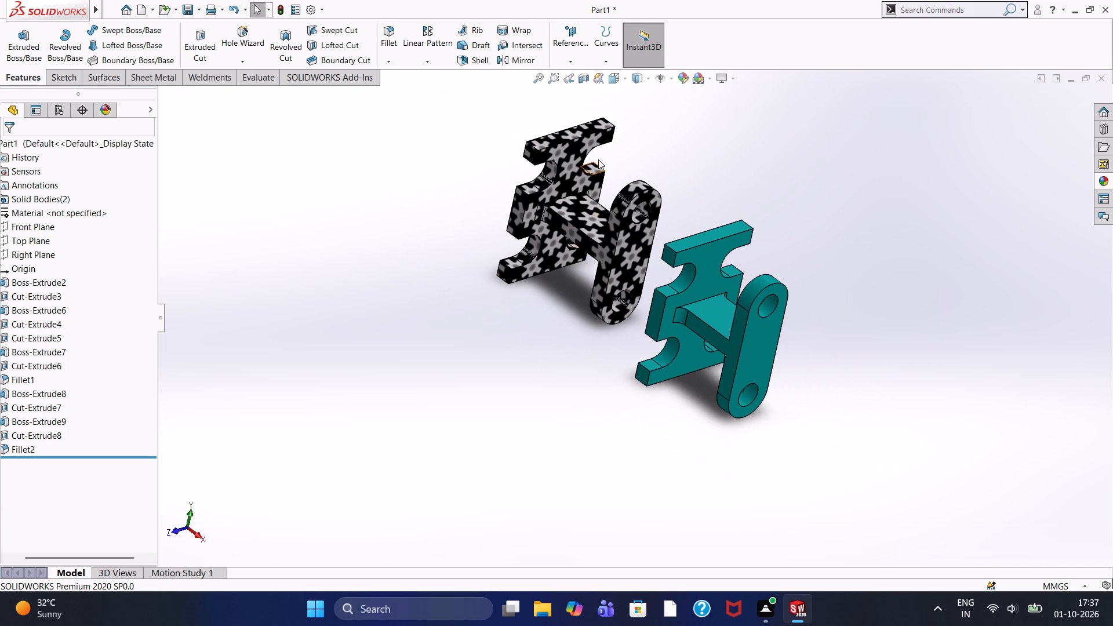
{"action": "scroll", "coordinate": [598, 159], "scroll_direction": "down", "scroll_amount": 2}
{"action": "scroll", "coordinate": [776, 402], "scroll_direction": "up", "scroll_amount": 2}
{"action": "scroll", "coordinate": [777, 406], "scroll_direction": "down", "scroll_amount": 3}
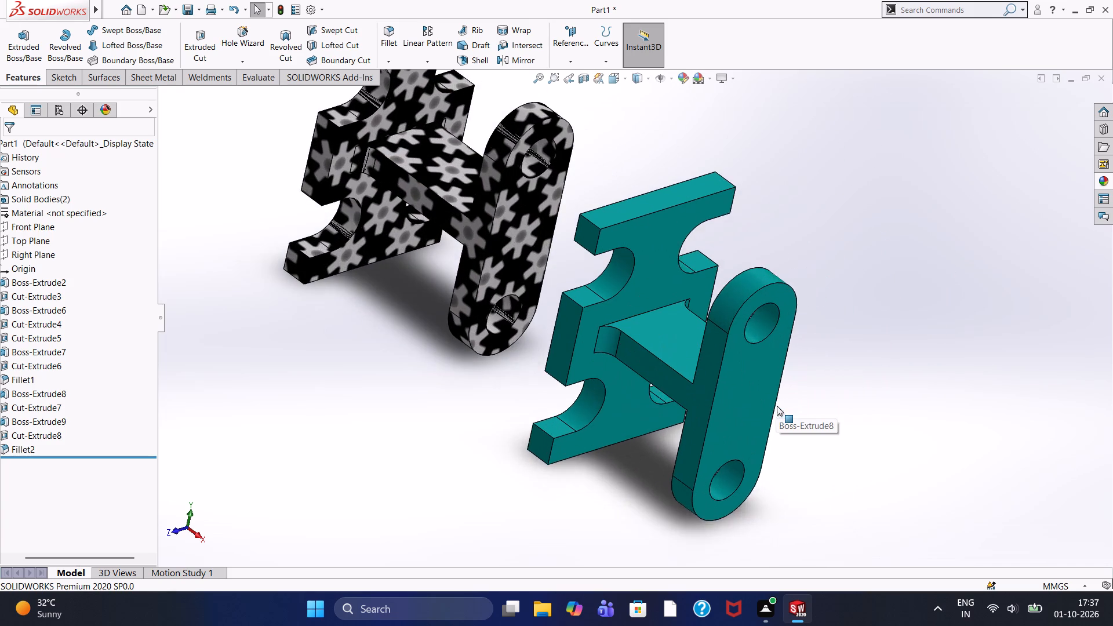
{"action": "scroll", "coordinate": [777, 406], "scroll_direction": "up", "scroll_amount": 3}
{"action": "scroll", "coordinate": [732, 391], "scroll_direction": "down", "scroll_amount": 3}
{"action": "scroll", "coordinate": [705, 383], "scroll_direction": "up", "scroll_amount": 3}
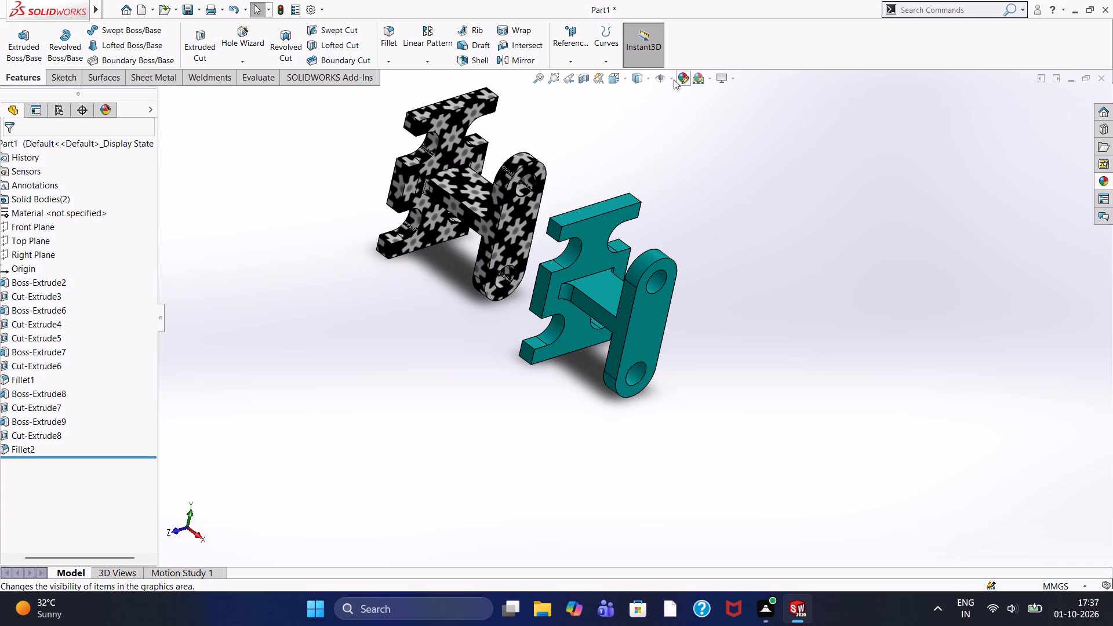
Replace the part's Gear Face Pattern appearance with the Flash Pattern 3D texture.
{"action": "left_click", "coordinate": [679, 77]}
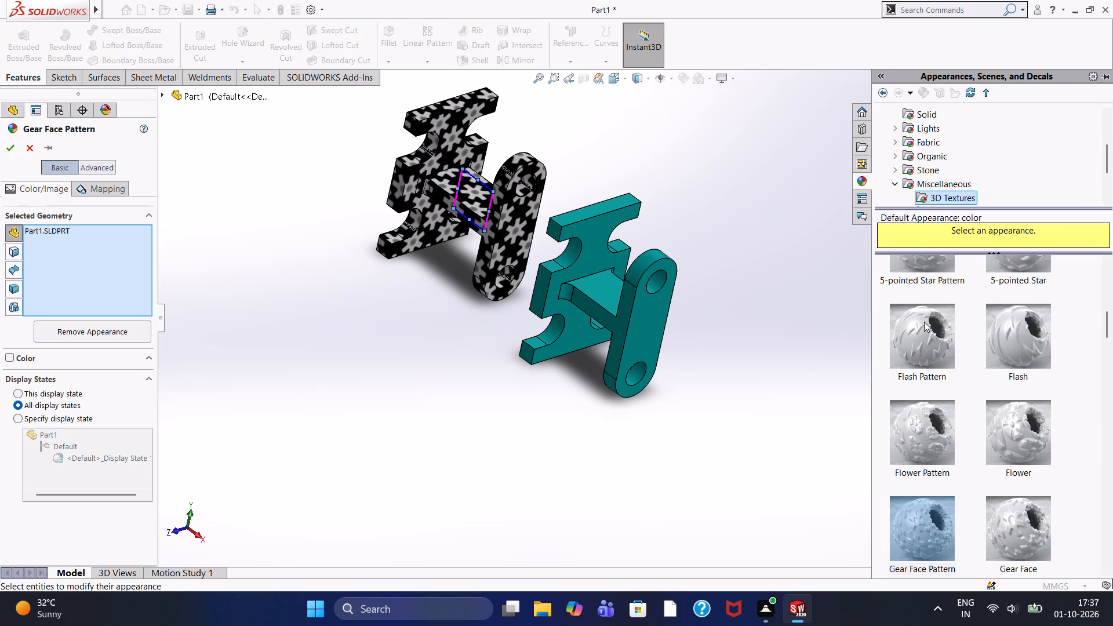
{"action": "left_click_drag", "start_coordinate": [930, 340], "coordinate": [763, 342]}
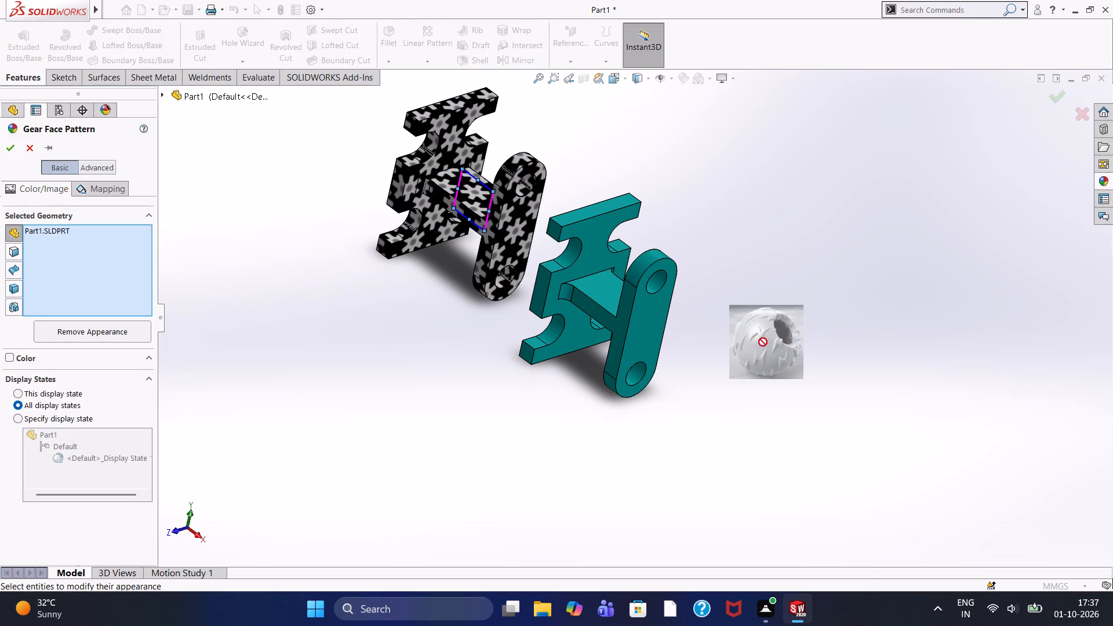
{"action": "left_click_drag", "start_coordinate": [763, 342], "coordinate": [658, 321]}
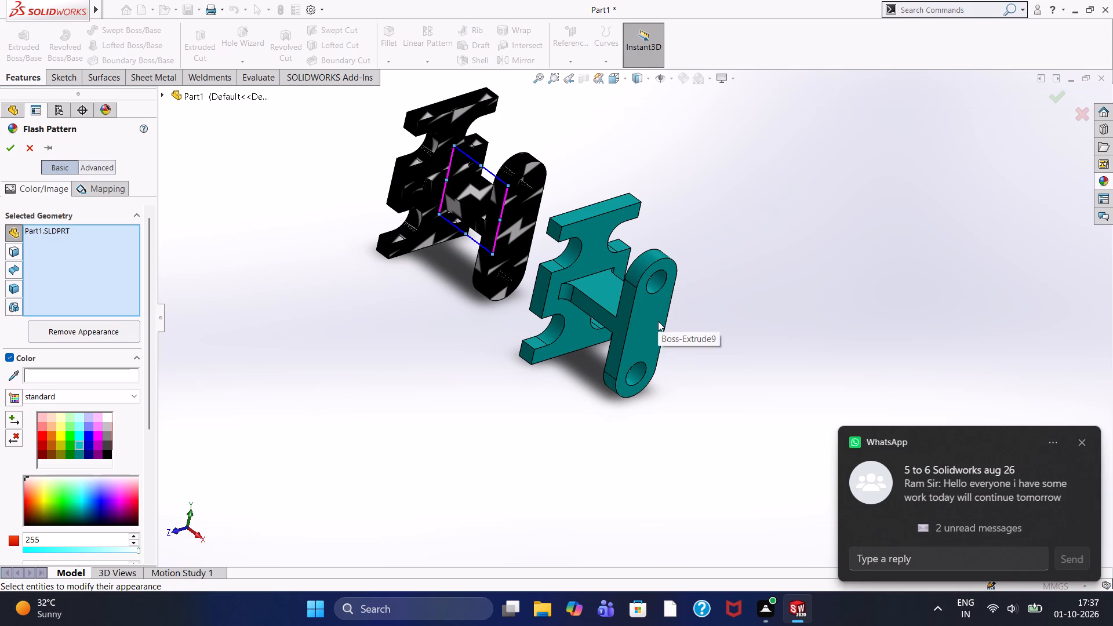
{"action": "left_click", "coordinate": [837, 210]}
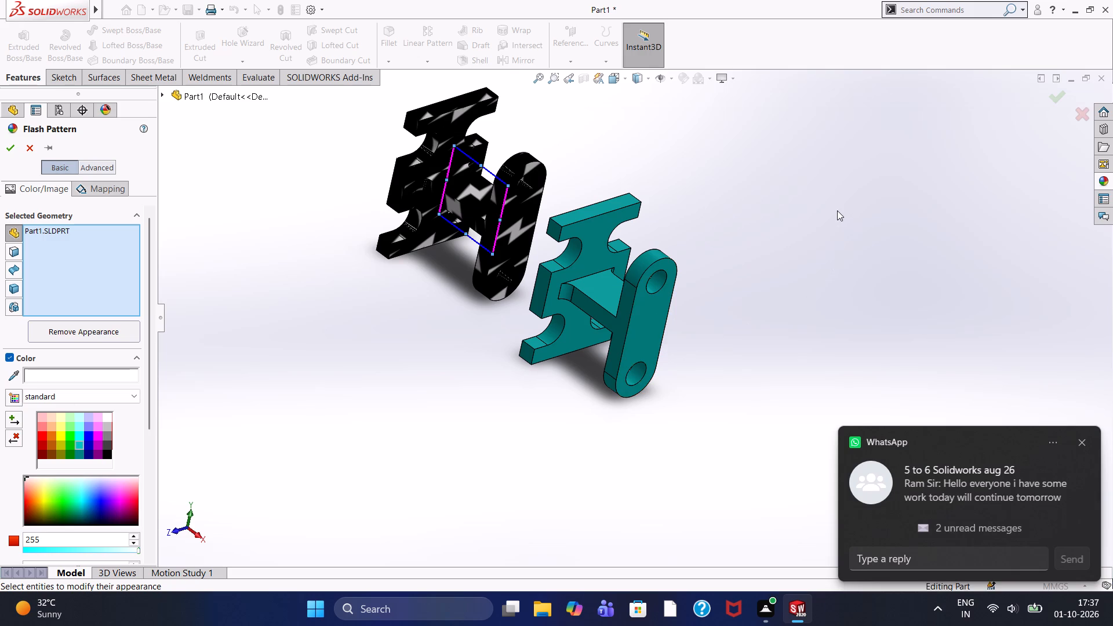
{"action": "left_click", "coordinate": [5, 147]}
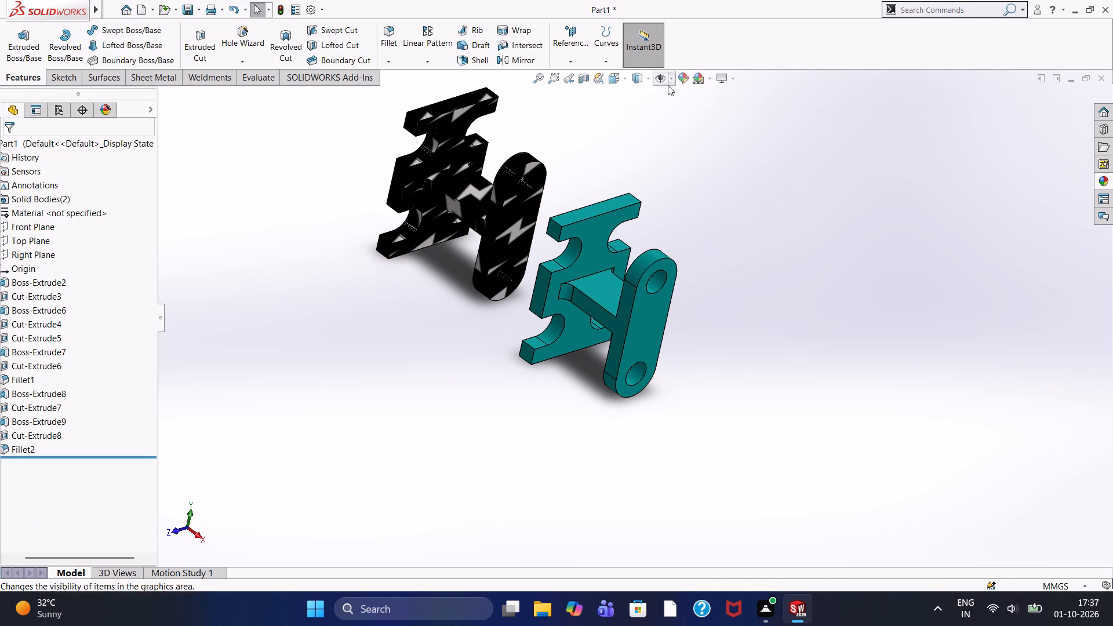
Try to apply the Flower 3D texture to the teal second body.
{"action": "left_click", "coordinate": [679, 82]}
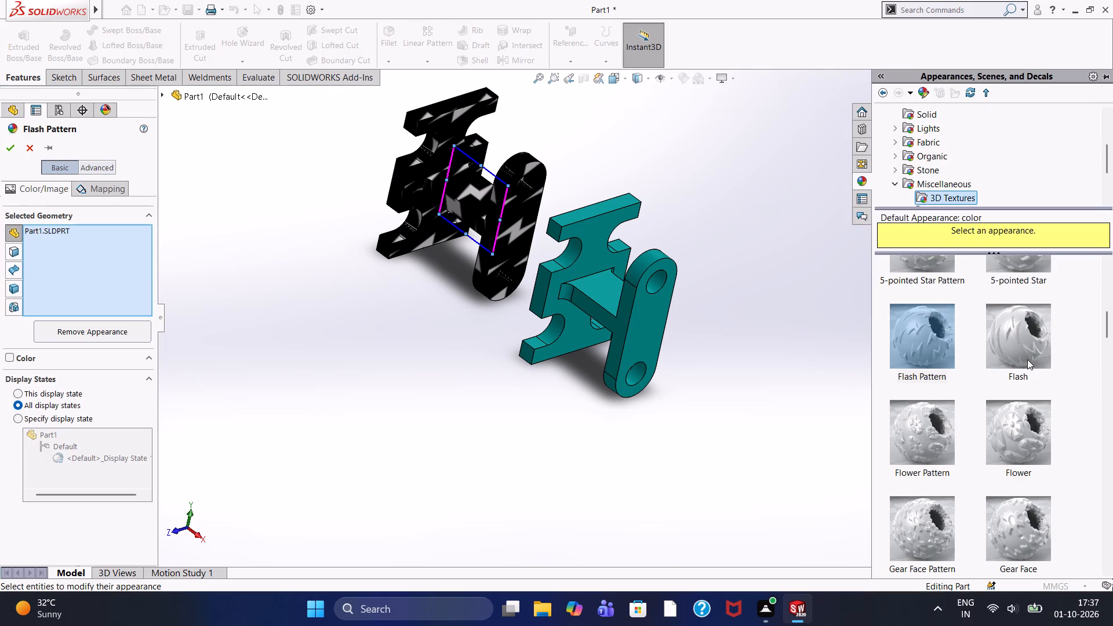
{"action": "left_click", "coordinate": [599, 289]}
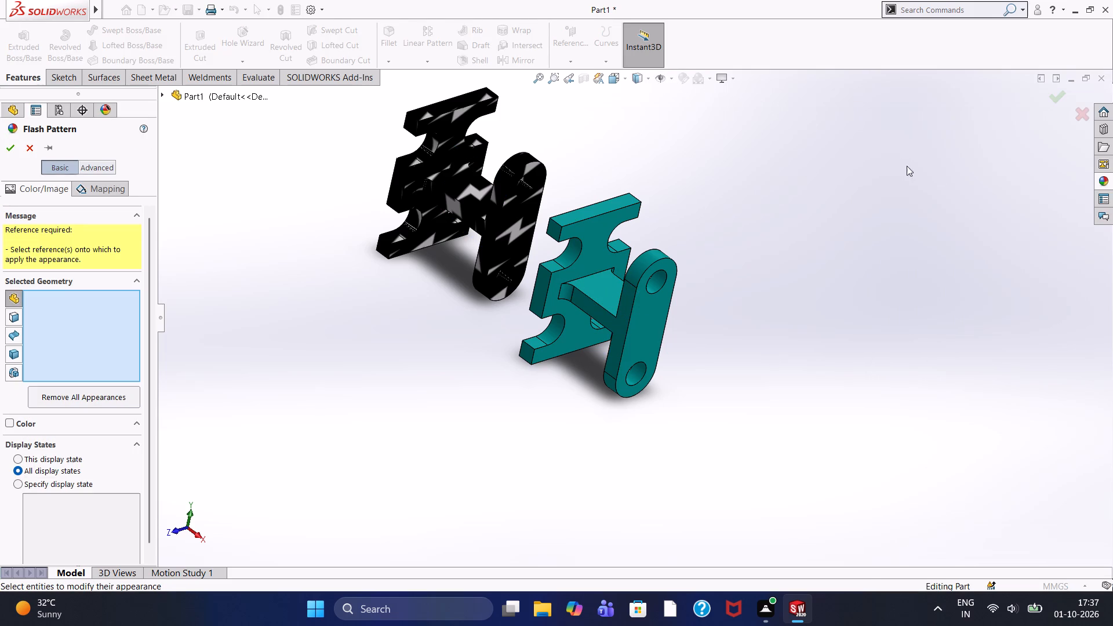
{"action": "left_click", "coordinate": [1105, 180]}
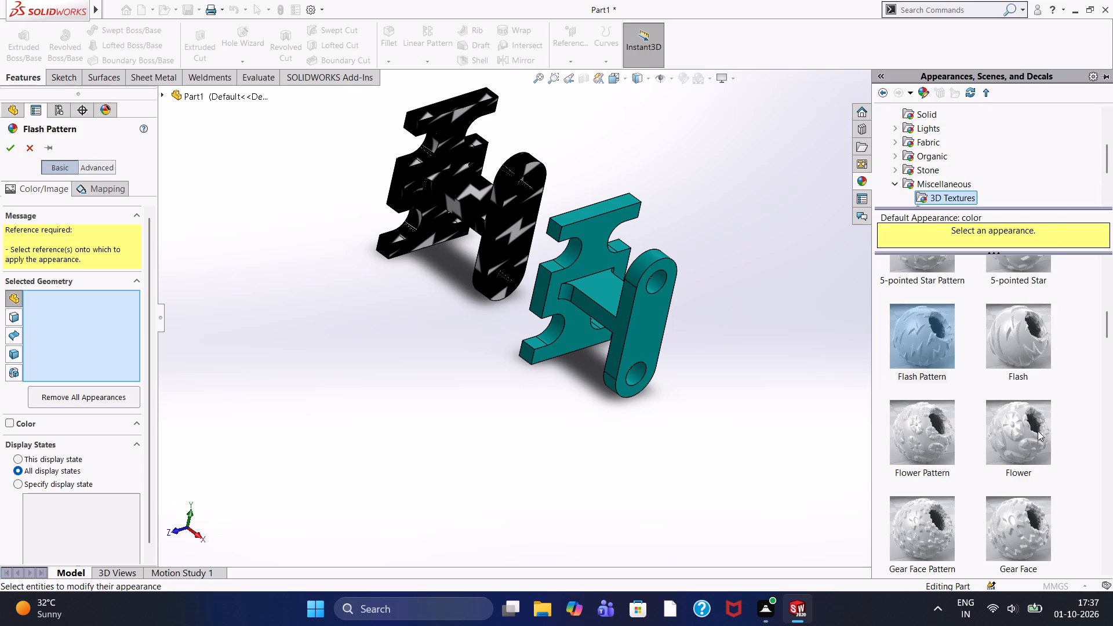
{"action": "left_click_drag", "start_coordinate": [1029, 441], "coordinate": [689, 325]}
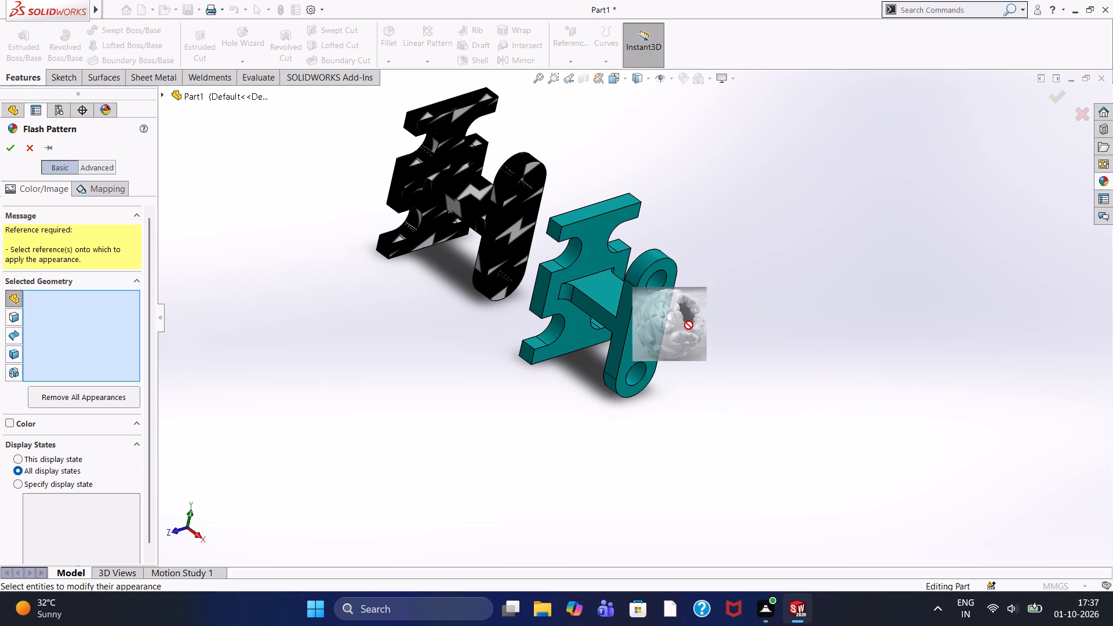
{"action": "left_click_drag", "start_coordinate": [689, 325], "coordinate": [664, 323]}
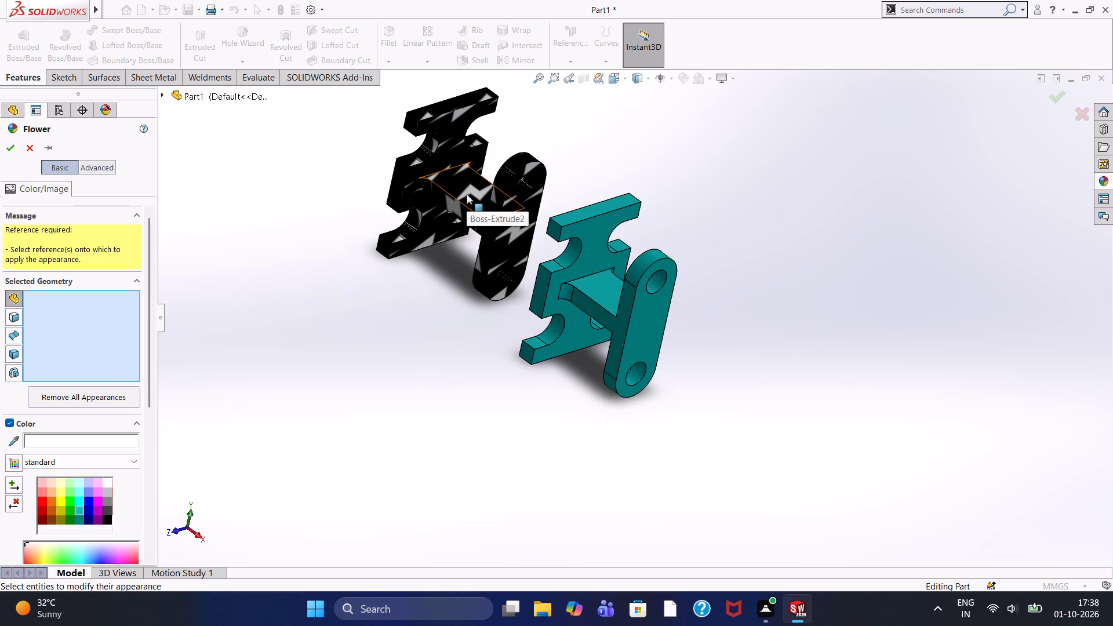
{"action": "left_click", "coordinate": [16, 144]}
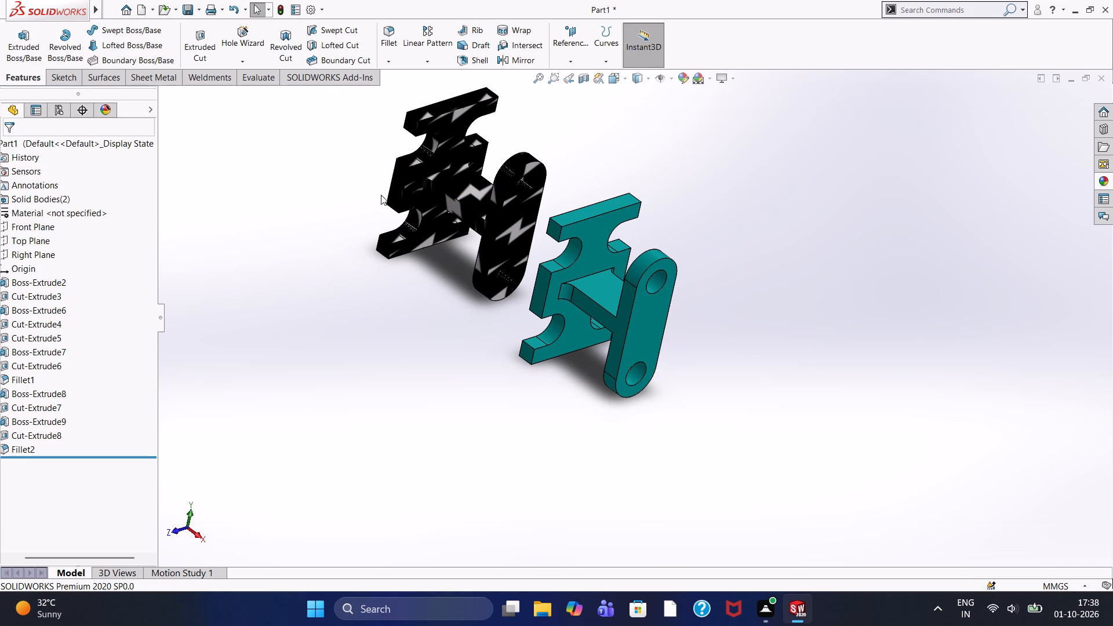
Examine the Flash-patterned and teal bodies side by side from rotated views, near and far.
{"action": "middle_click_drag", "start_coordinate": [443, 328], "coordinate": [584, 394]}
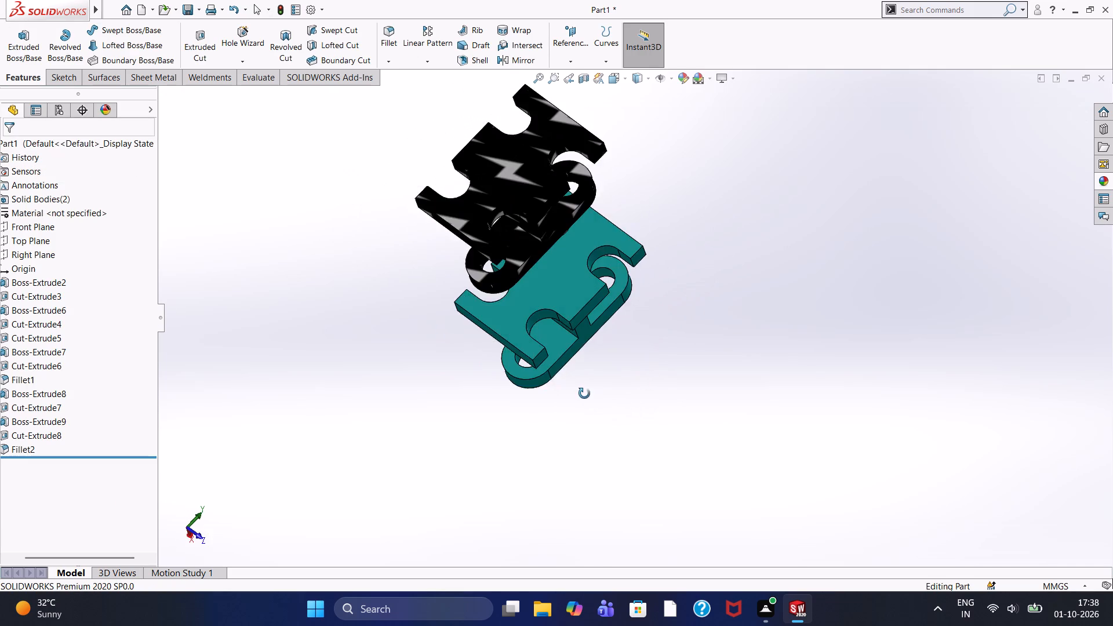
{"action": "middle_click_drag", "start_coordinate": [584, 394], "coordinate": [444, 340]}
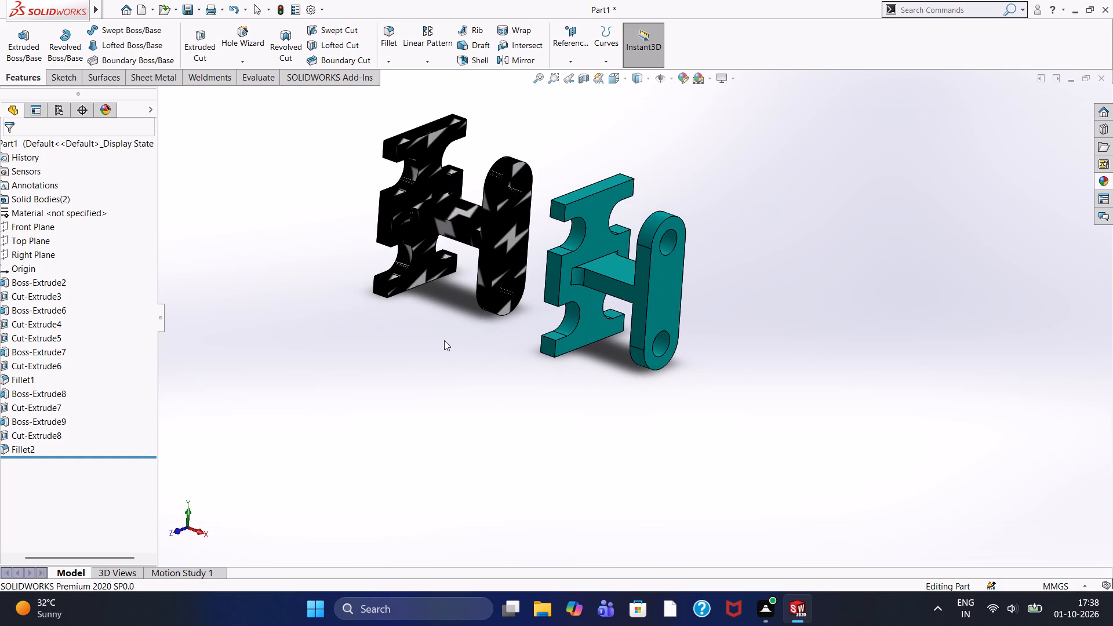
{"action": "middle_click_drag", "start_coordinate": [586, 163], "coordinate": [602, 175]}
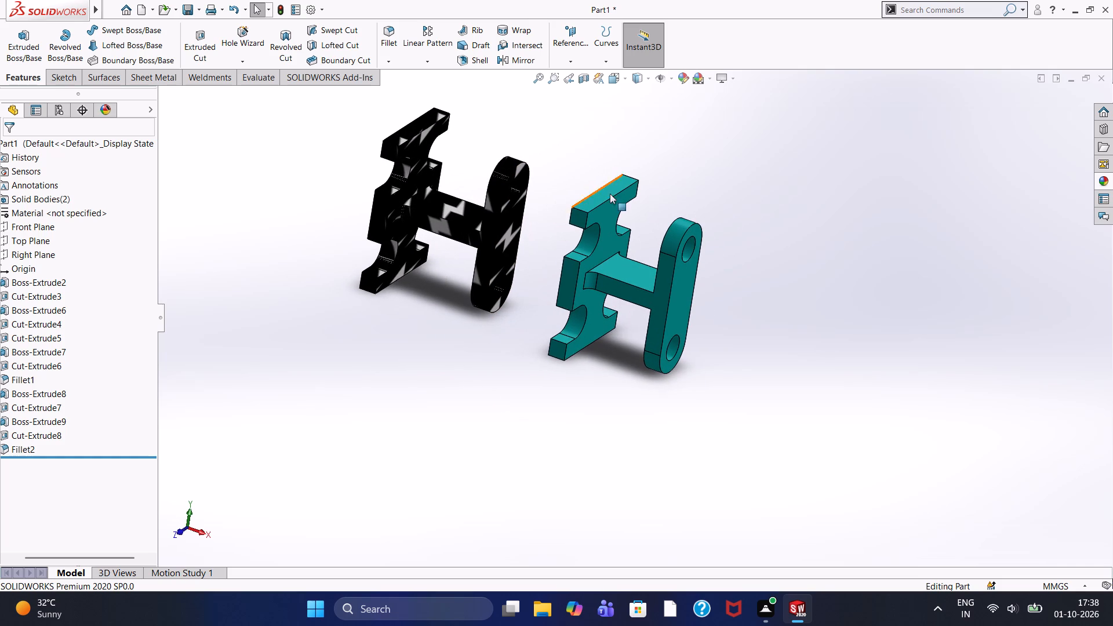
{"action": "scroll", "coordinate": [611, 197], "scroll_direction": "down", "scroll_amount": 4}
{"action": "scroll", "coordinate": [641, 225], "scroll_direction": "up", "scroll_amount": 5}
{"action": "scroll", "coordinate": [661, 322], "scroll_direction": "down", "scroll_amount": 1}
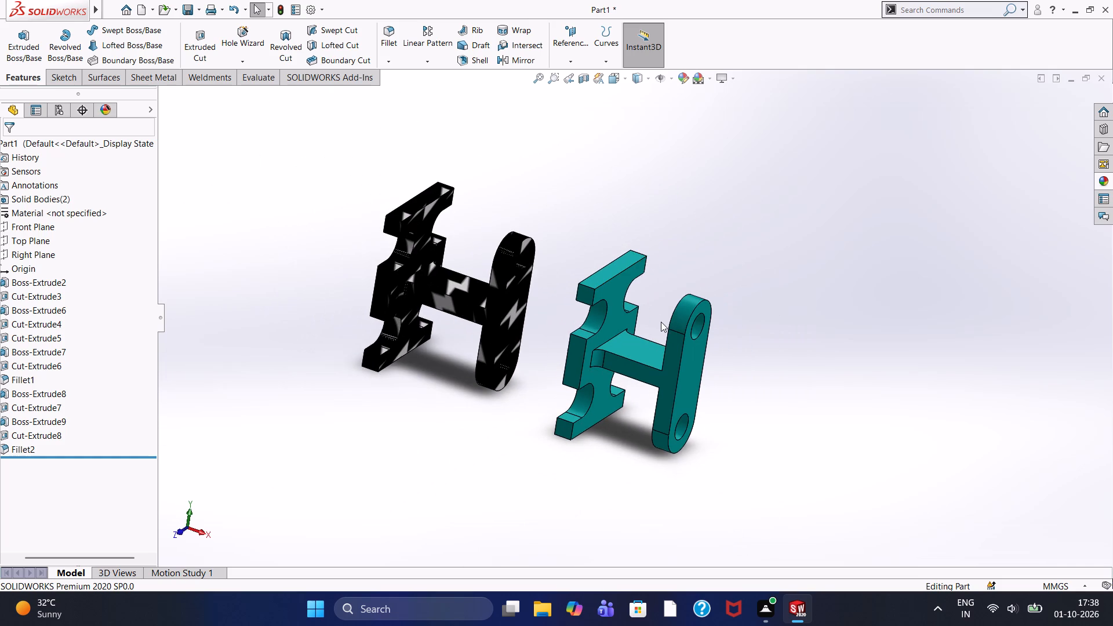
{"action": "scroll", "coordinate": [661, 322], "scroll_direction": "up", "scroll_amount": 4}
{"action": "scroll", "coordinate": [661, 322], "scroll_direction": "down", "scroll_amount": 7}
{"action": "scroll", "coordinate": [661, 322], "scroll_direction": "up", "scroll_amount": 3}
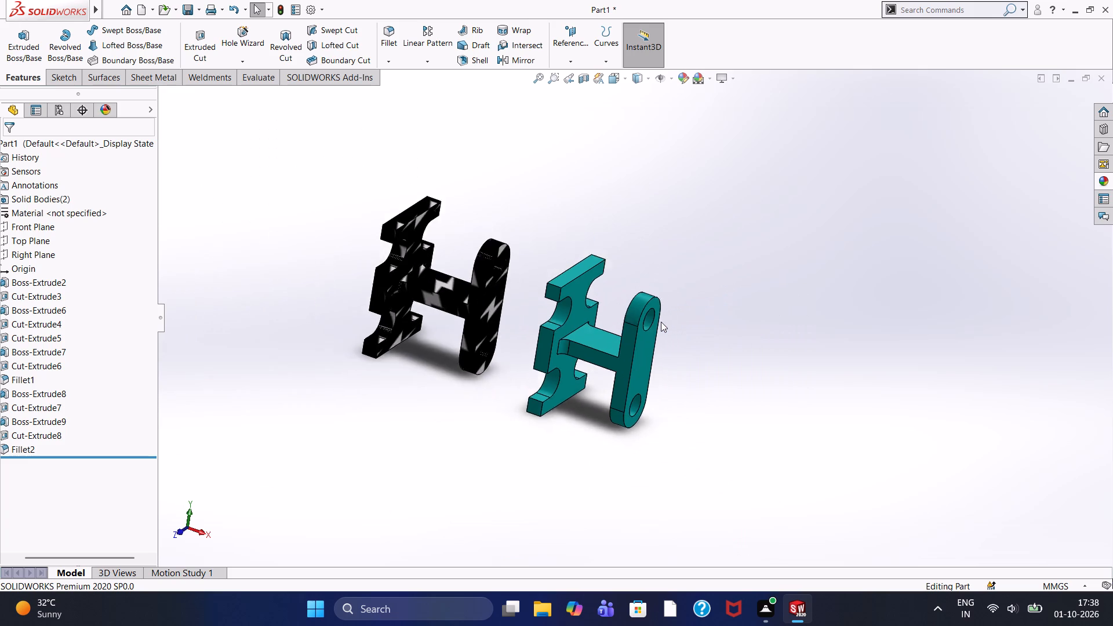
{"action": "scroll", "coordinate": [661, 322], "scroll_direction": "up", "scroll_amount": 2}
{"action": "scroll", "coordinate": [661, 322], "scroll_direction": "down", "scroll_amount": 4}
{"action": "scroll", "coordinate": [661, 322], "scroll_direction": "up", "scroll_amount": 1}
{"action": "scroll", "coordinate": [661, 322], "scroll_direction": "down", "scroll_amount": 1}
{"action": "scroll", "coordinate": [661, 322], "scroll_direction": "up", "scroll_amount": 6}
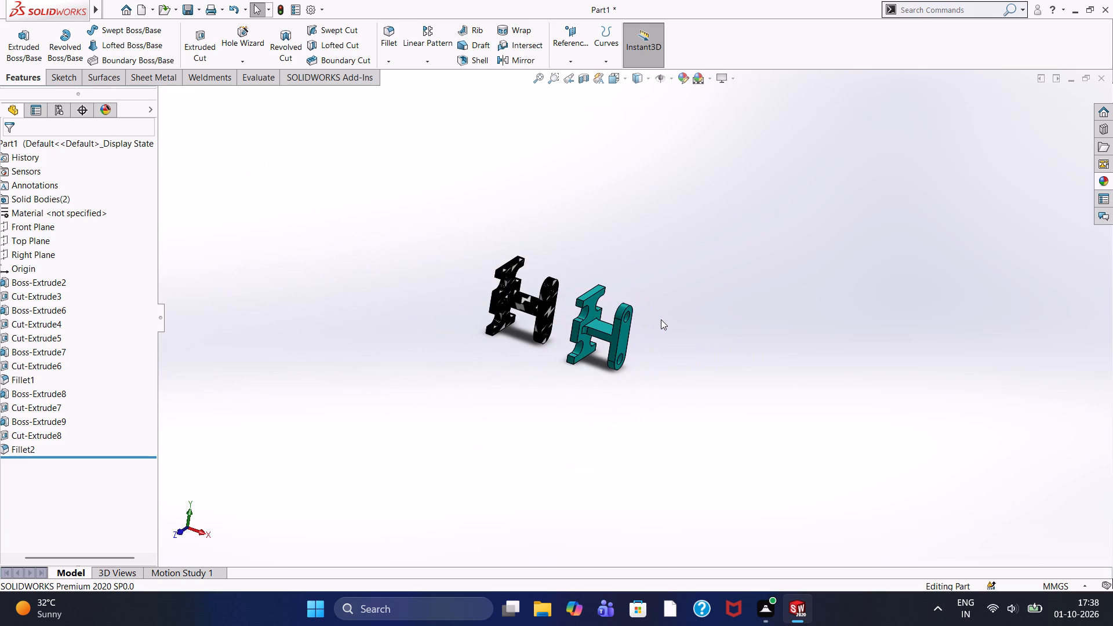
{"action": "scroll", "coordinate": [657, 322], "scroll_direction": "down", "scroll_amount": 2}
{"action": "scroll", "coordinate": [556, 313], "scroll_direction": "up", "scroll_amount": 4}
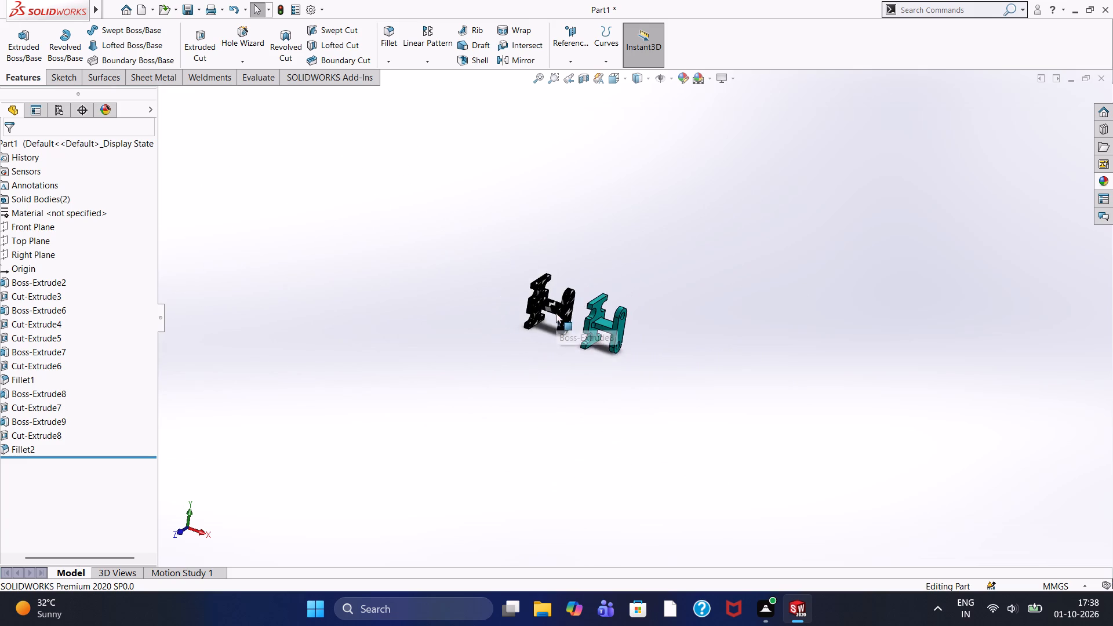
{"action": "scroll", "coordinate": [556, 313], "scroll_direction": "down", "scroll_amount": 4}
{"action": "scroll", "coordinate": [699, 320], "scroll_direction": "down", "scroll_amount": 3}
{"action": "scroll", "coordinate": [682, 316], "scroll_direction": "up", "scroll_amount": 4}
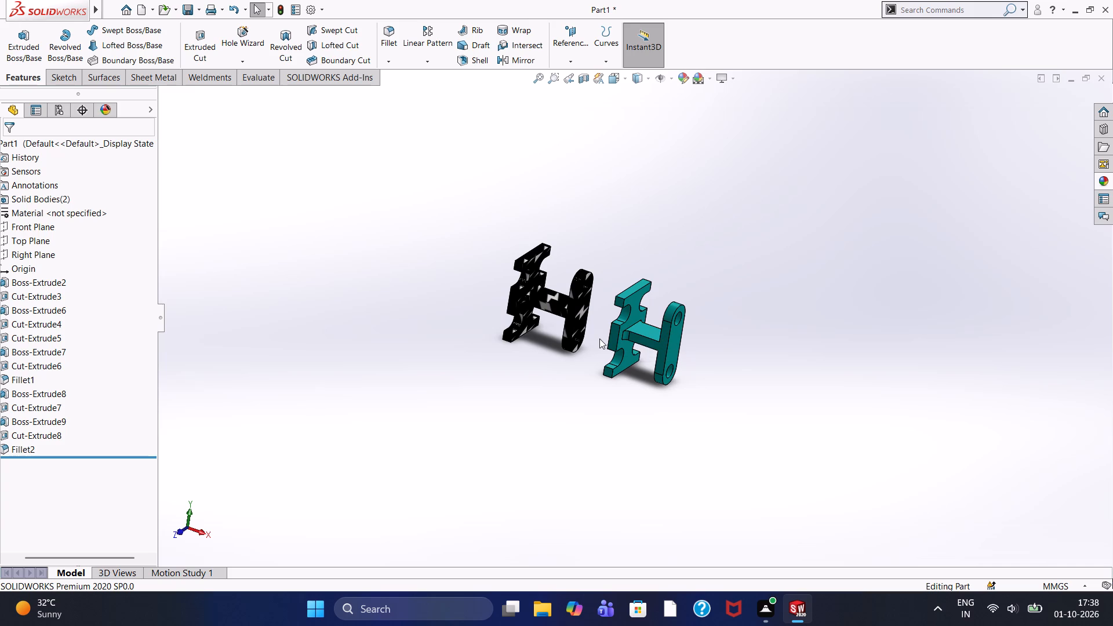
{"action": "scroll", "coordinate": [599, 339], "scroll_direction": "down", "scroll_amount": 1}
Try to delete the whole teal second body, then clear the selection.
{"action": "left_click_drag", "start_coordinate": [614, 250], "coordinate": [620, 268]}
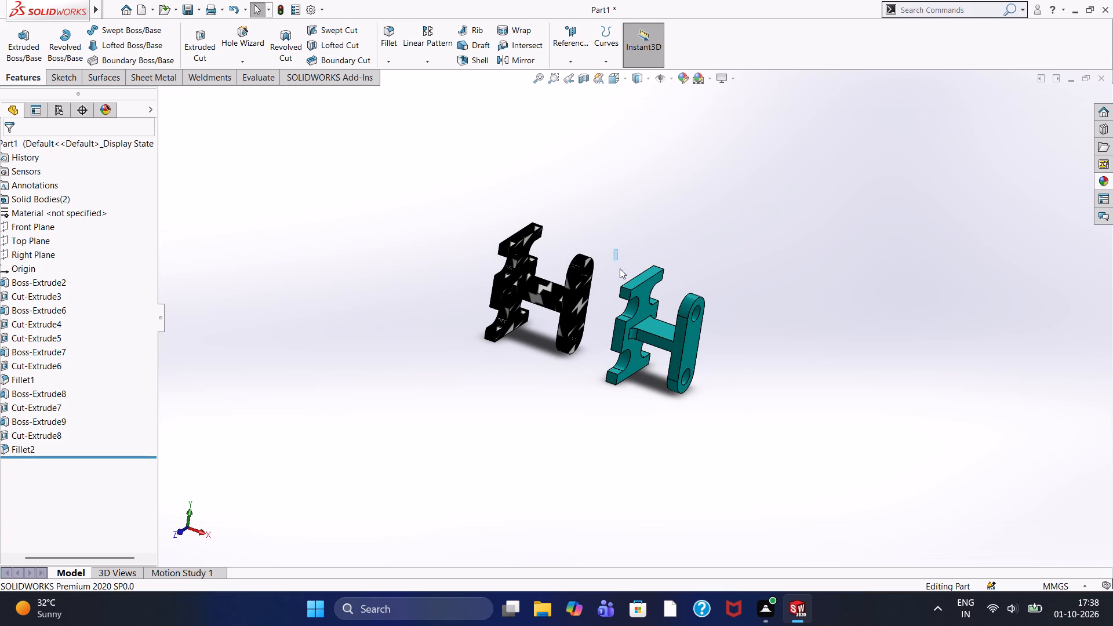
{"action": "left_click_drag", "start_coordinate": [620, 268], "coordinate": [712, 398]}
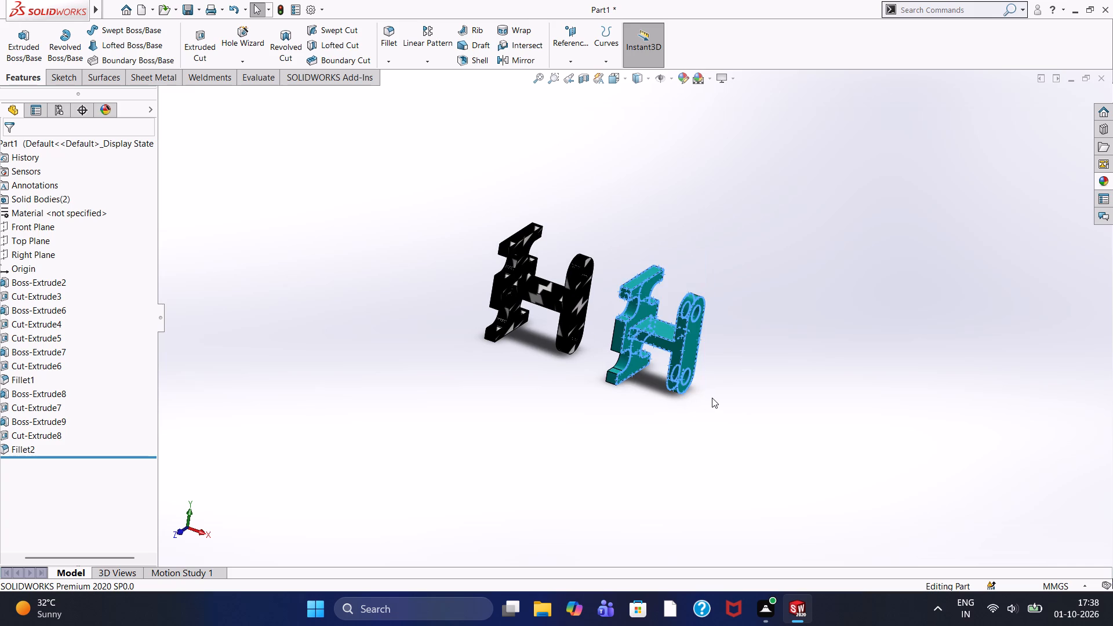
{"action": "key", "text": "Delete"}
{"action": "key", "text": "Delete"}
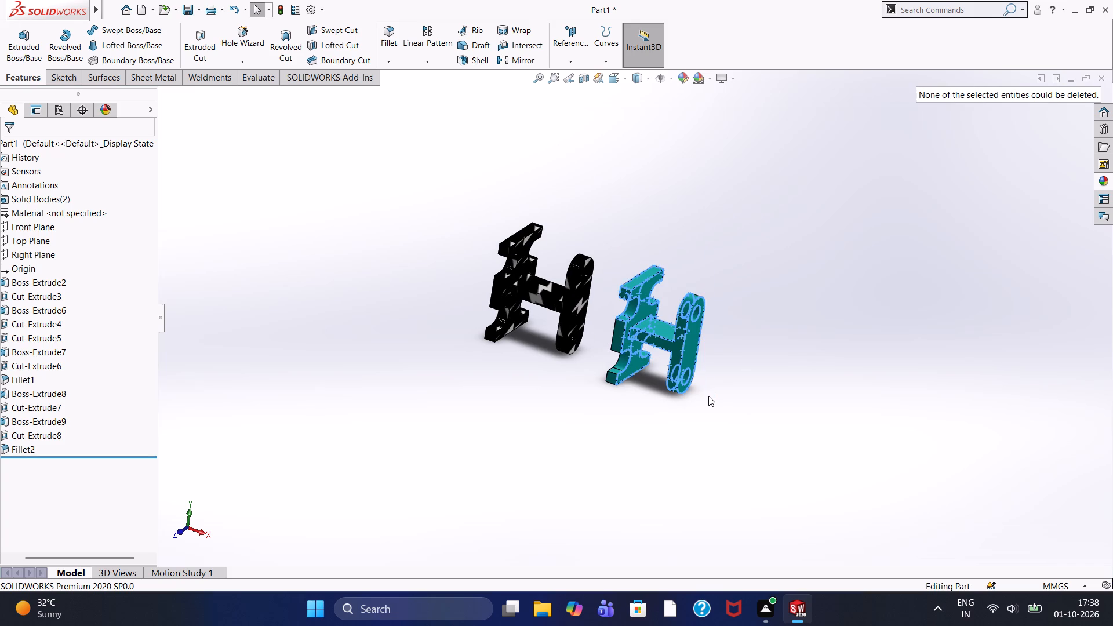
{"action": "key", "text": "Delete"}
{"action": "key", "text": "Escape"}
Undo back through the appearance changes, the second body's stem fillets and the stem-narrowing cut, into that cut's sketch.
{"action": "key", "text": "ctrl+z"}
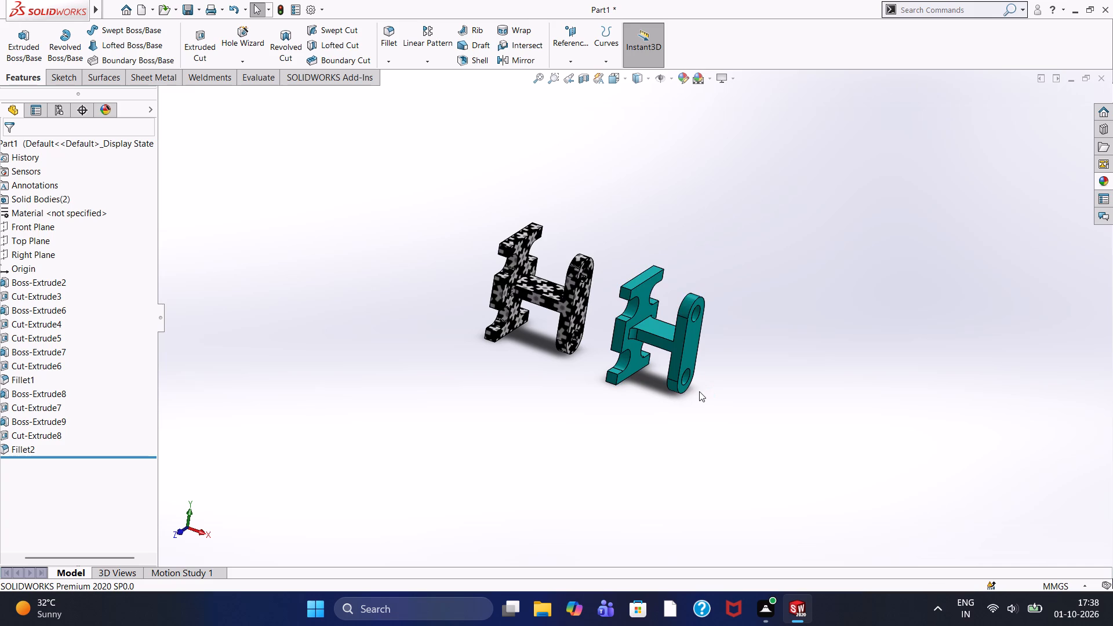
{"action": "key", "text": "ctrl+z"}
{"action": "key", "text": "ctrl+z"}
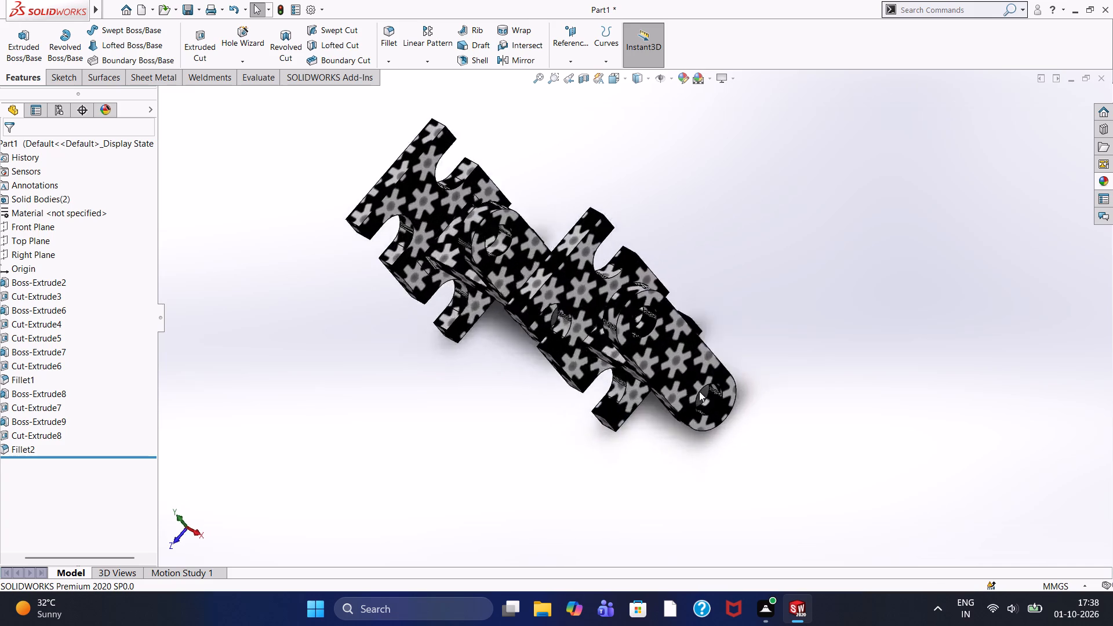
{"action": "key", "text": "ctrl+z"}
{"action": "key", "text": "ctrl+z"}
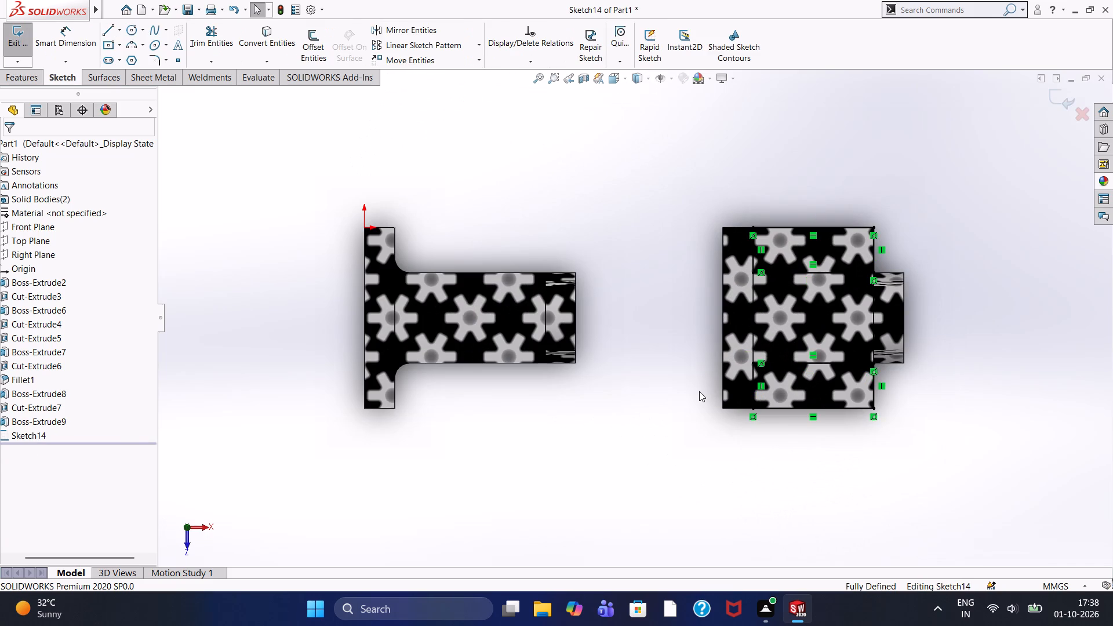
Undo the rectangles in the second body's stem-narrowing sketch until the sketch is empty.
{"action": "key", "text": "ctrl+z"}
{"action": "key", "text": "ctrl+z"}
{"action": "key", "text": "ctrl+z"}
{"action": "key", "text": "ctrl+z"}
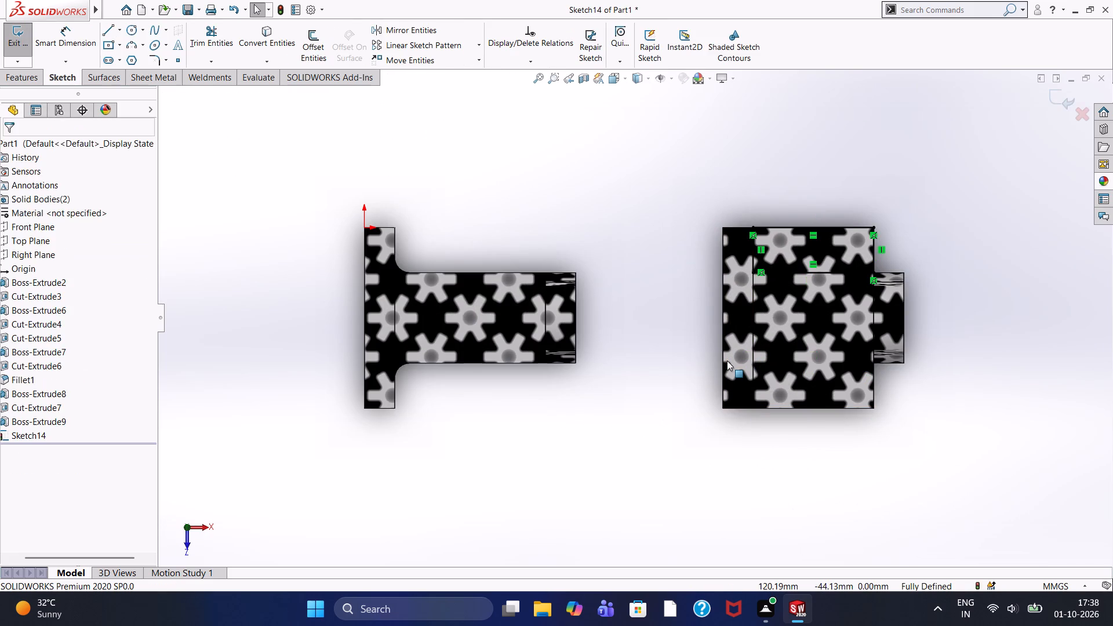
{"action": "key", "text": "ctrl+z"}
{"action": "key", "text": "ctrl+z"}
{"action": "key", "text": "ctrl+z"}
{"action": "key", "text": "ctrl+z"}
{"action": "key", "text": "ctrl+z"}
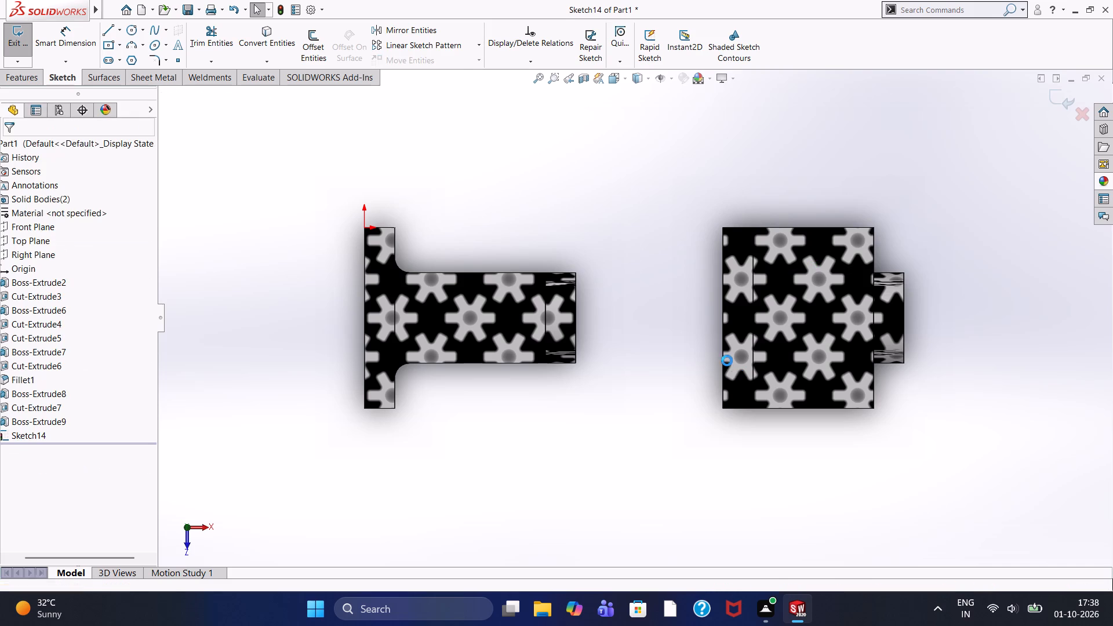
Undo the second body's two-hole link extrusion and all slot and circle geometry in its sketch.
{"action": "key", "text": "ctrl+z"}
{"action": "key", "text": "ctrl+z"}
{"action": "key", "text": "ctrl+z"}
{"action": "key", "text": "ctrl+z"}
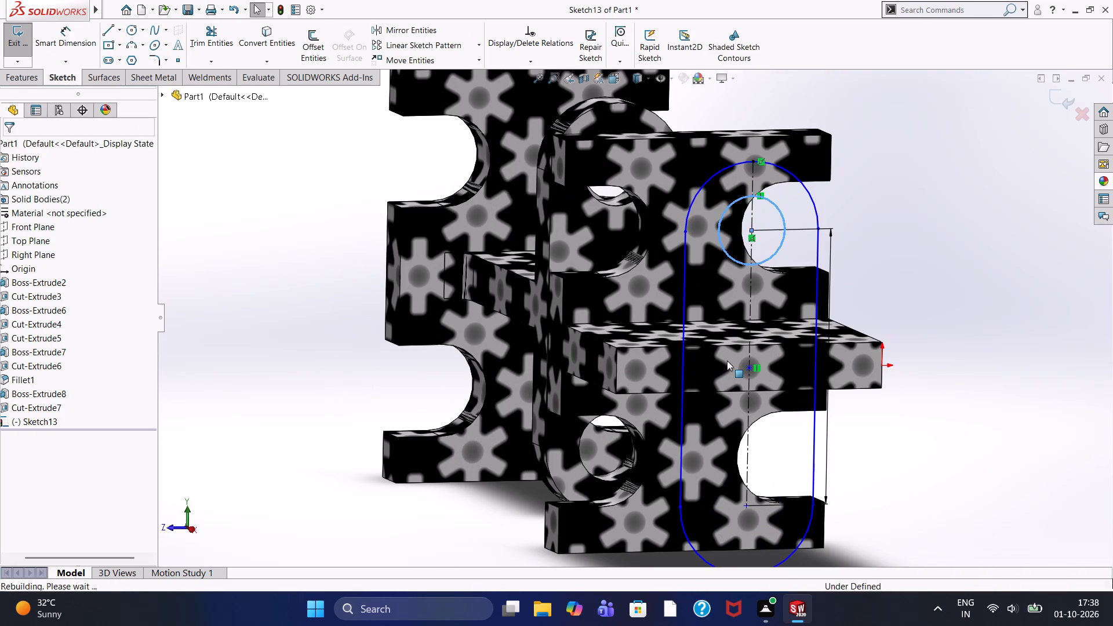
{"action": "key", "text": "ctrl+z"}
{"action": "key", "text": "ctrl+z"}
{"action": "key", "text": "ctrl+z"}
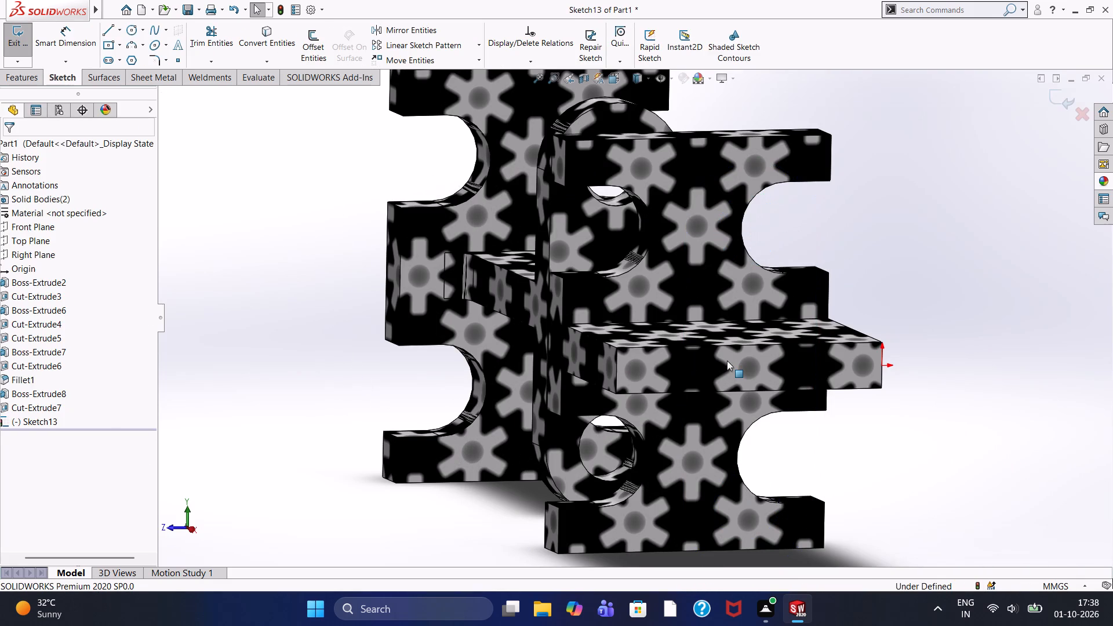
Undo the second body's empty link sketch and its four-notch cut, going back into the notch sketch.
{"action": "key", "text": "ctrl+z"}
{"action": "key", "text": "ctrl+z"}
{"action": "key", "text": "ctrl+z"}
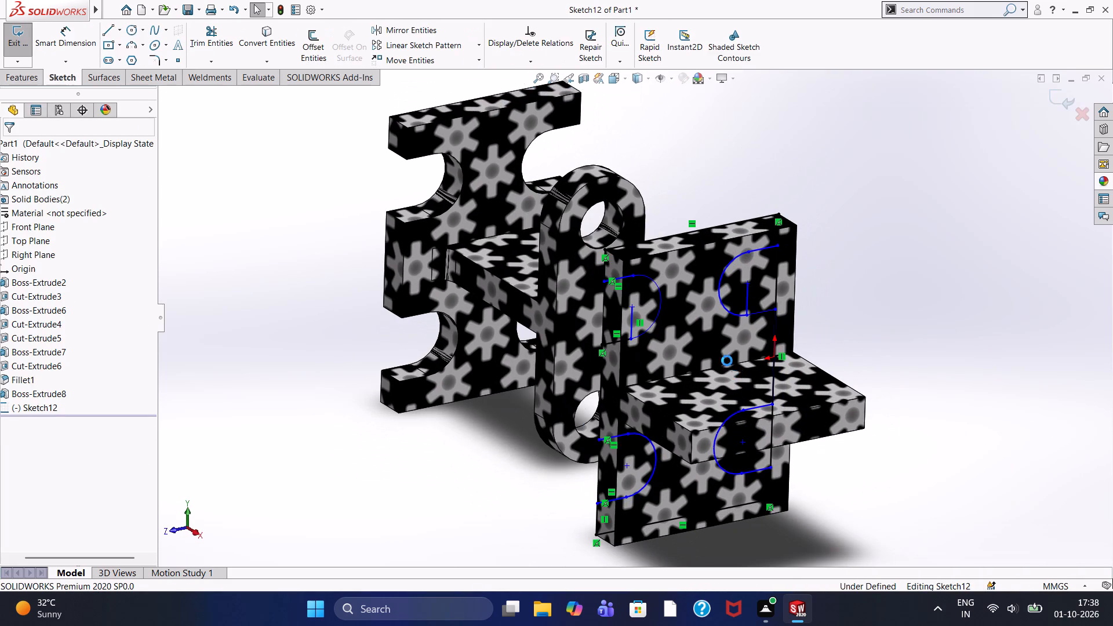
Undo the mirrored notch outlines, the mirror centrelines, the notch arcs and the removal of the straight notch sides.
{"action": "key", "text": "ctrl+z"}
{"action": "key", "text": "ctrl+z"}
{"action": "key", "text": "ctrl+z"}
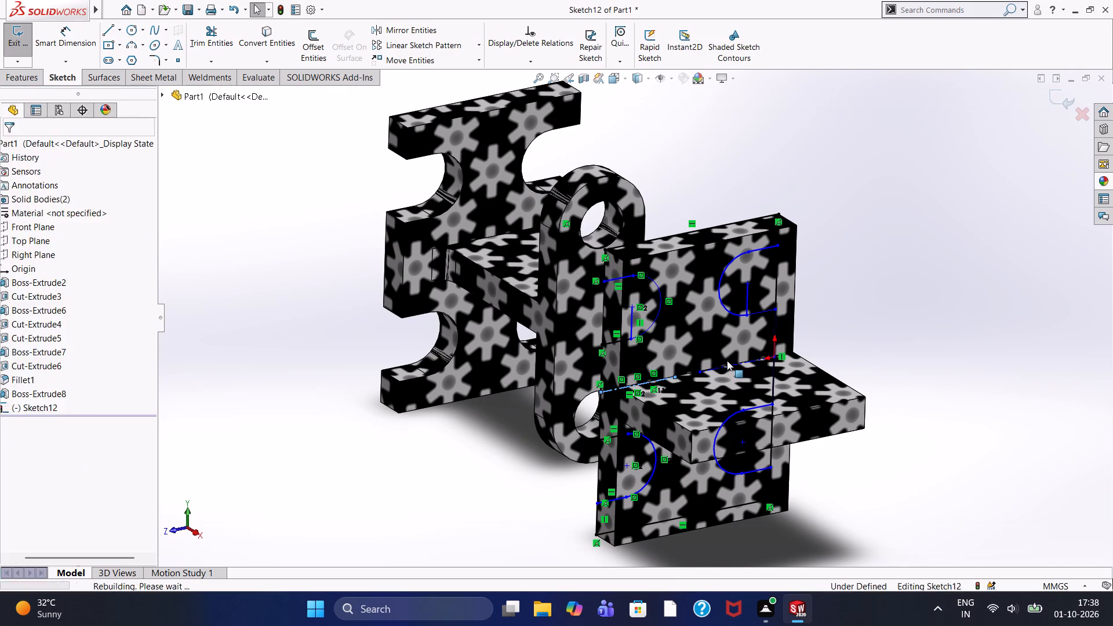
{"action": "key", "text": "ctrl+z"}
{"action": "key", "text": "ctrl+z"}
{"action": "key", "text": "ctrl+z"}
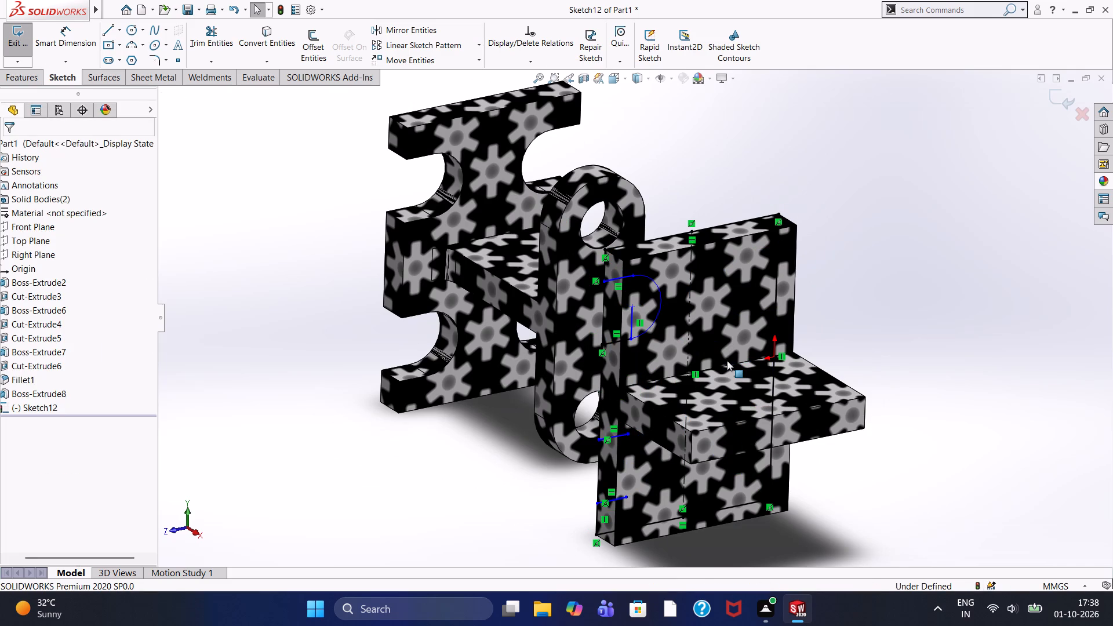
{"action": "key", "text": "ctrl+z"}
{"action": "key", "text": "ctrl+z"}
{"action": "key", "text": "ctrl+z"}
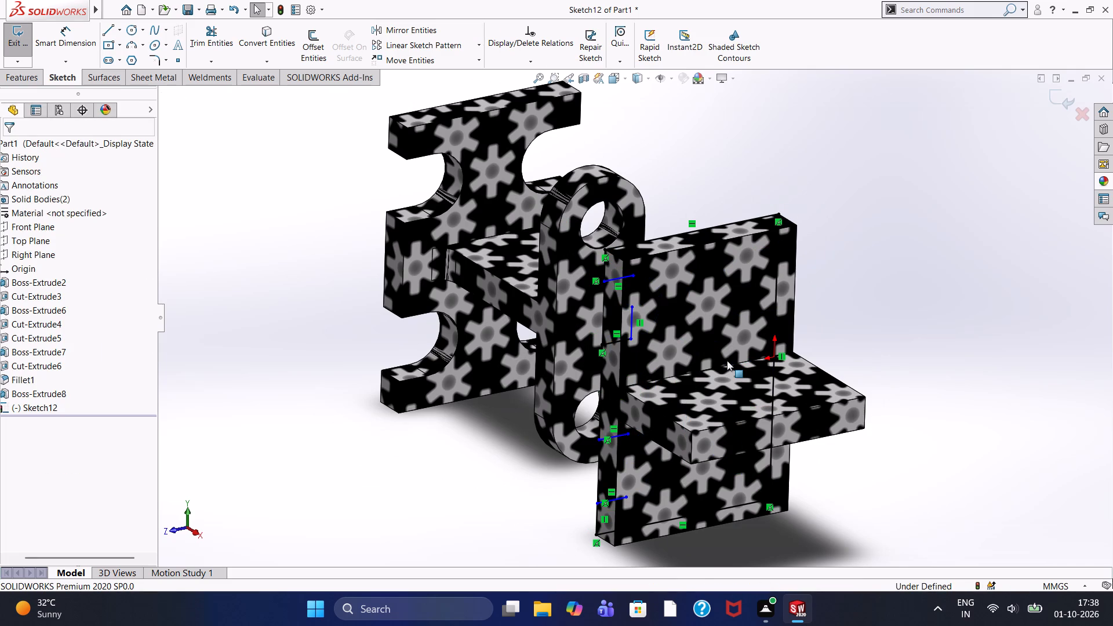
{"action": "key", "text": "ctrl+z"}
{"action": "key", "text": "ctrl+z"}
{"action": "key", "text": "ctrl+z"}
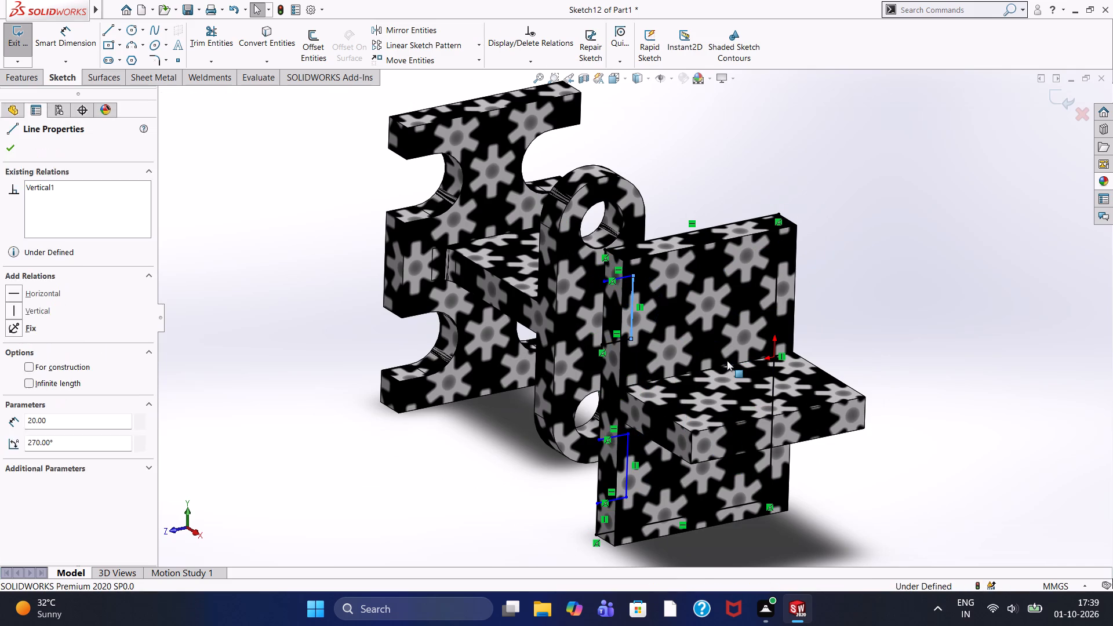
Undo the remaining notch lines one by one, including the empty notch sketch itself.
{"action": "key", "text": "ctrl+z"}
{"action": "key", "text": "ctrl+z"}
{"action": "key", "text": "ctrl+z"}
{"action": "key", "text": "ctrl+z"}
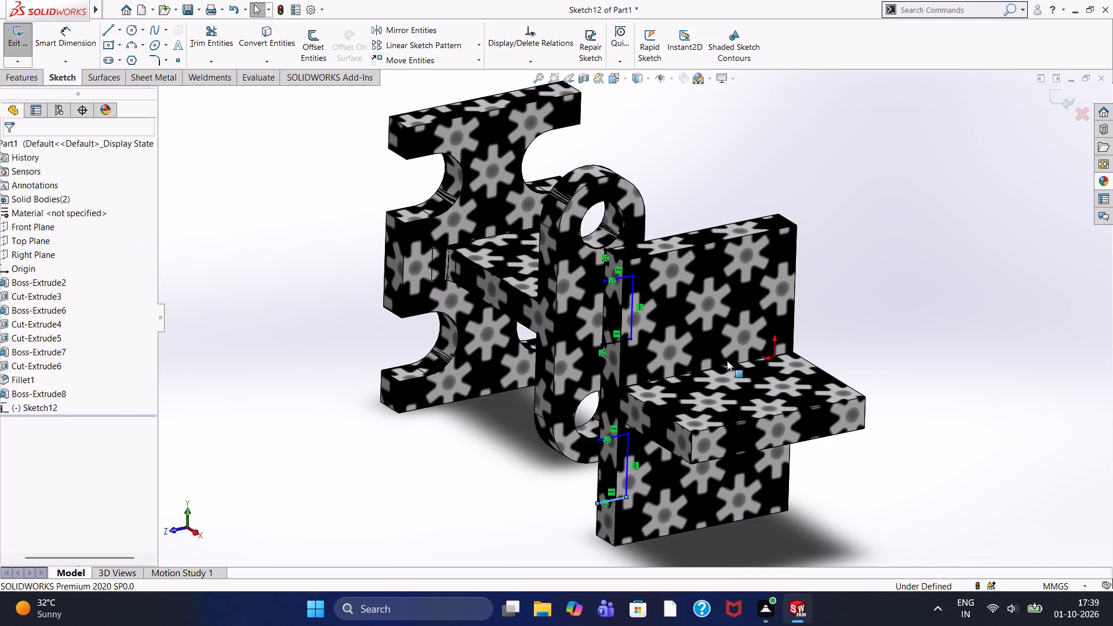
{"action": "key", "text": "ctrl+z"}
{"action": "key", "text": "ctrl+z"}
{"action": "key", "text": "ctrl+z"}
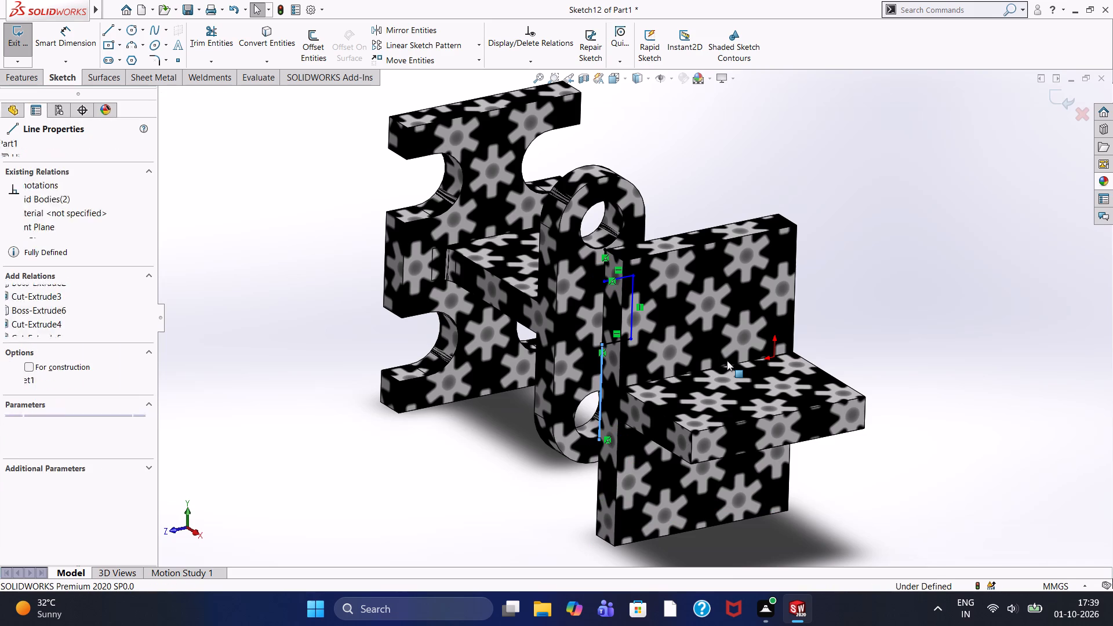
{"action": "key", "text": "ctrl+z"}
{"action": "key", "text": "ctrl+z"}
{"action": "key", "text": "ctrl+z"}
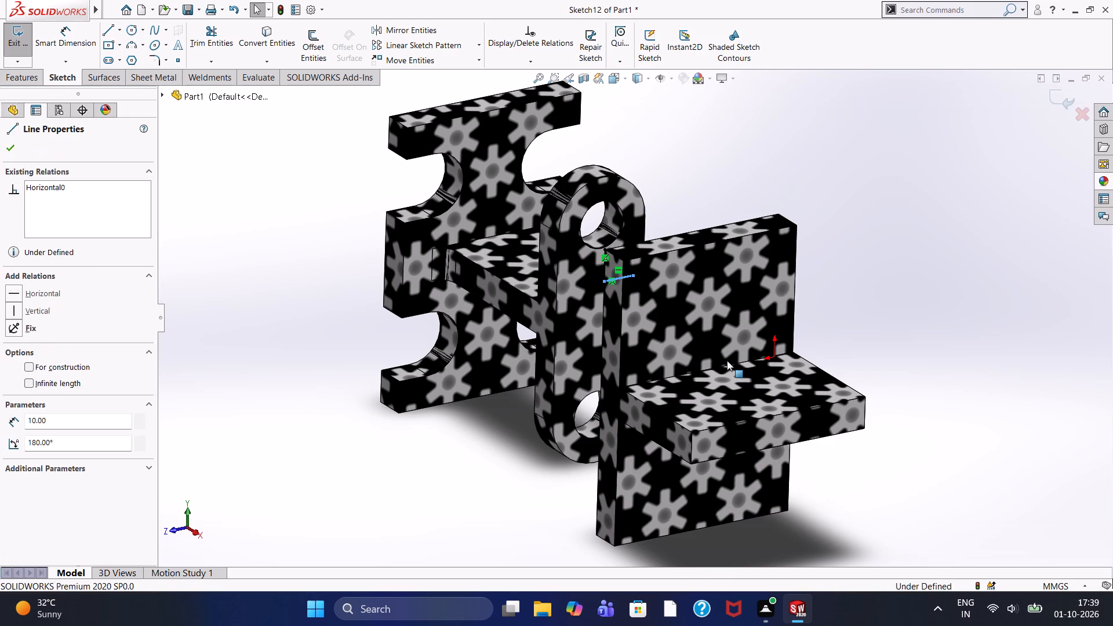
{"action": "key", "text": "ctrl+z"}
{"action": "key", "text": "ctrl+z"}
{"action": "key", "text": "ctrl+z"}
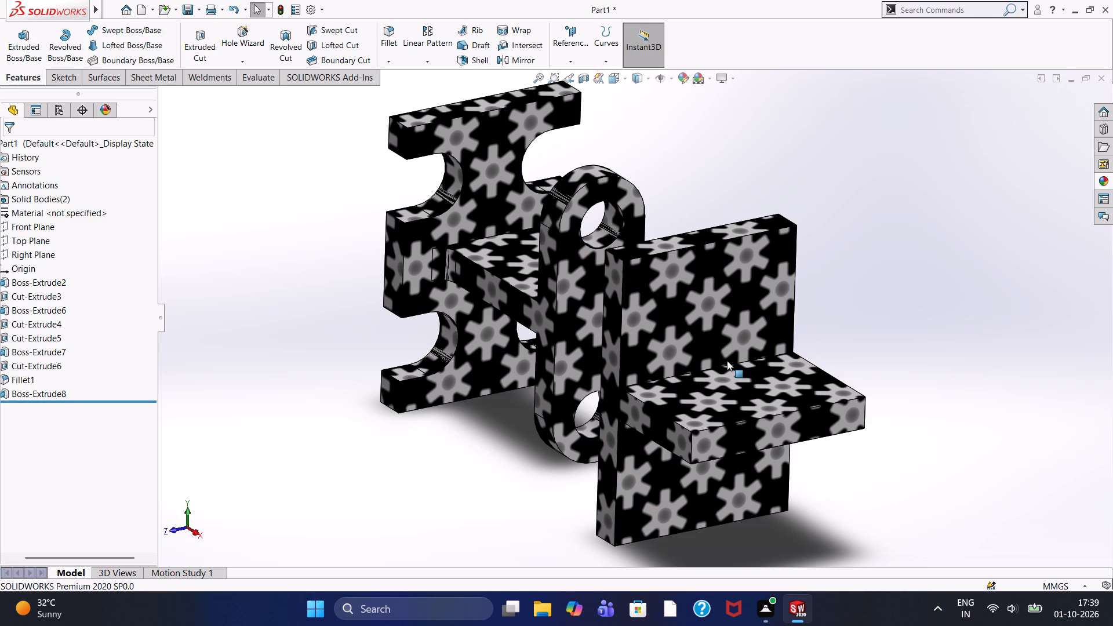
Undo the second body's T-shaped base extrusion and delete its entire profile from the sketch.
{"action": "key", "text": "ctrl+z"}
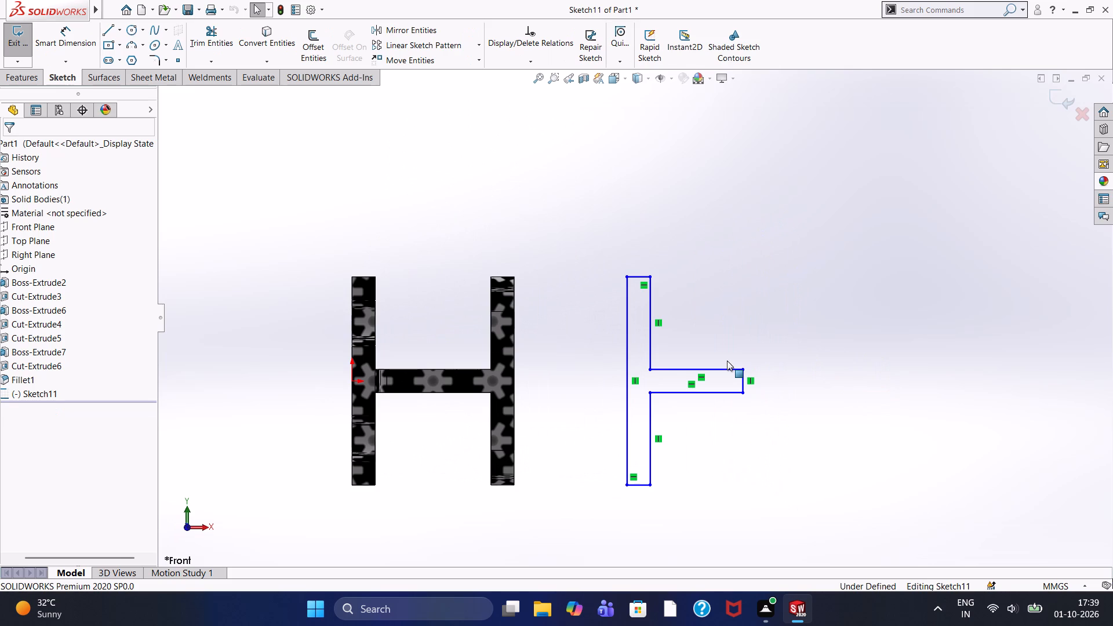
{"action": "left_click_drag", "start_coordinate": [589, 266], "coordinate": [696, 427]}
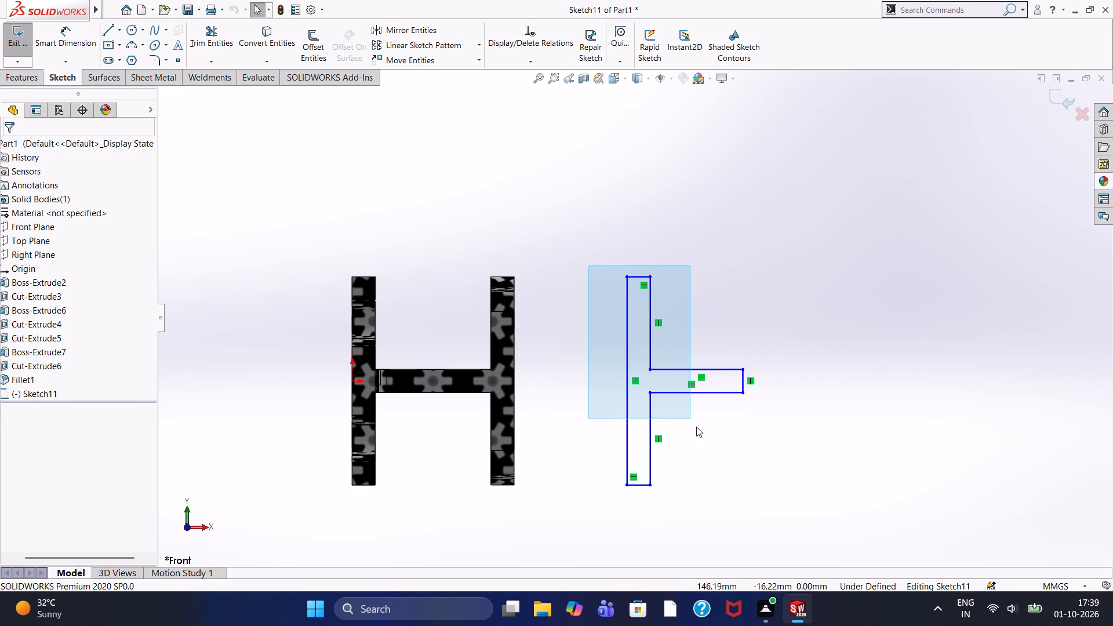
{"action": "left_click_drag", "start_coordinate": [696, 427], "coordinate": [758, 511]}
{"action": "key", "text": "Delete"}
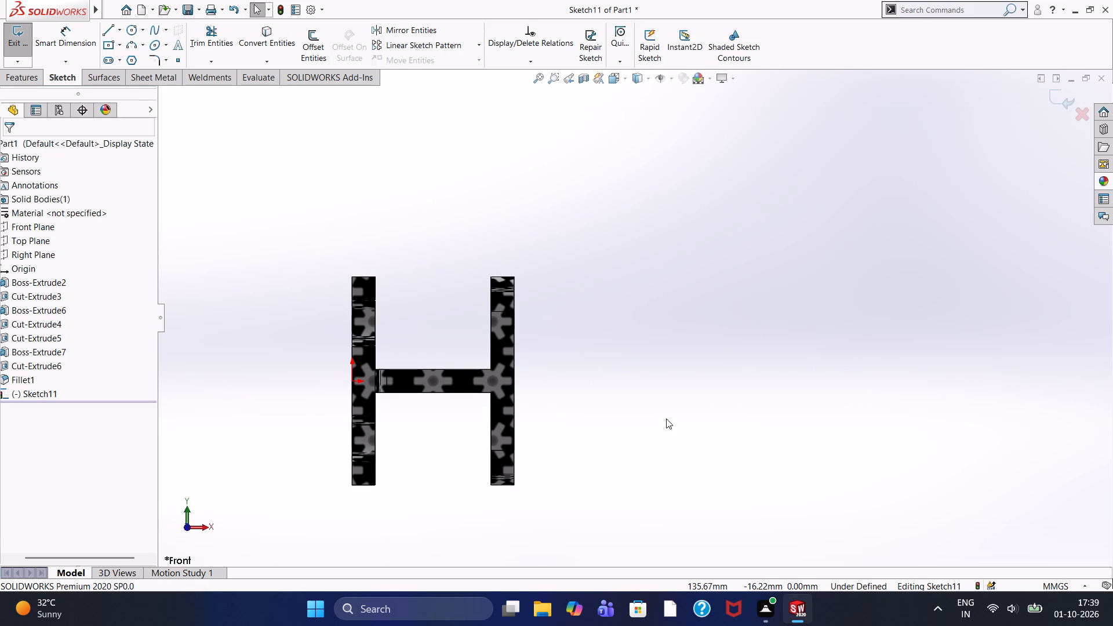
Show the remaining H-link connector in isometric view.
{"action": "key", "text": "ctrl+7"}
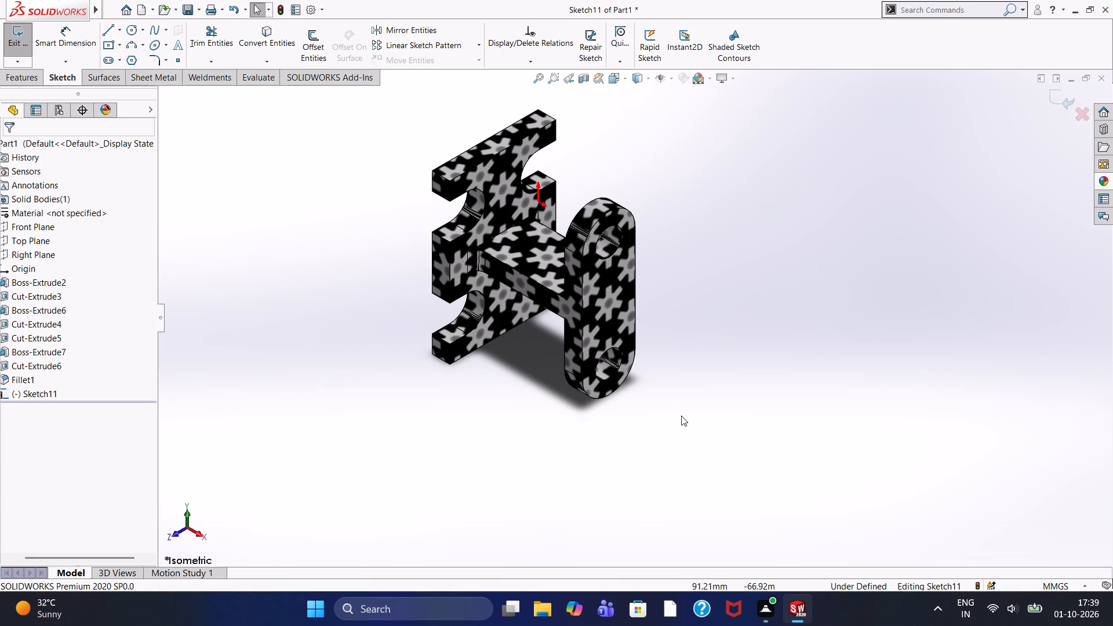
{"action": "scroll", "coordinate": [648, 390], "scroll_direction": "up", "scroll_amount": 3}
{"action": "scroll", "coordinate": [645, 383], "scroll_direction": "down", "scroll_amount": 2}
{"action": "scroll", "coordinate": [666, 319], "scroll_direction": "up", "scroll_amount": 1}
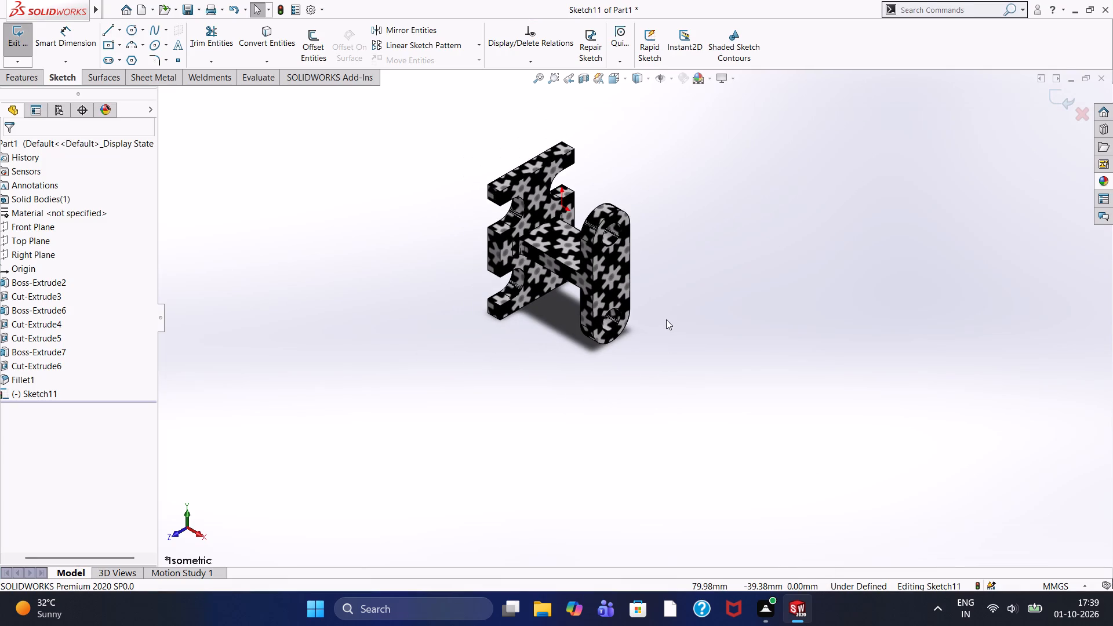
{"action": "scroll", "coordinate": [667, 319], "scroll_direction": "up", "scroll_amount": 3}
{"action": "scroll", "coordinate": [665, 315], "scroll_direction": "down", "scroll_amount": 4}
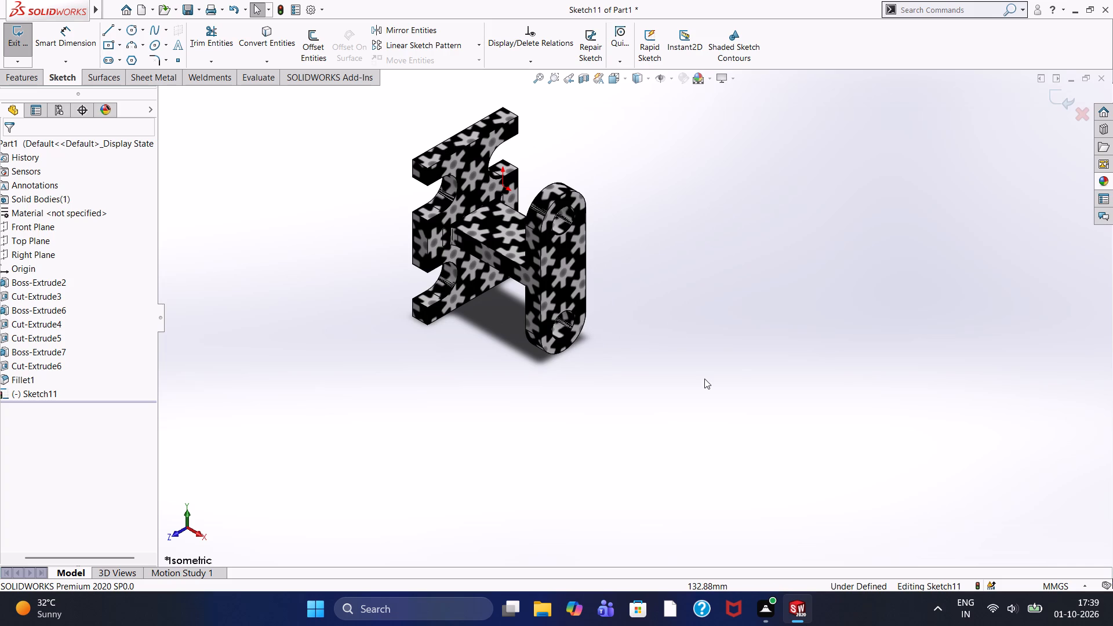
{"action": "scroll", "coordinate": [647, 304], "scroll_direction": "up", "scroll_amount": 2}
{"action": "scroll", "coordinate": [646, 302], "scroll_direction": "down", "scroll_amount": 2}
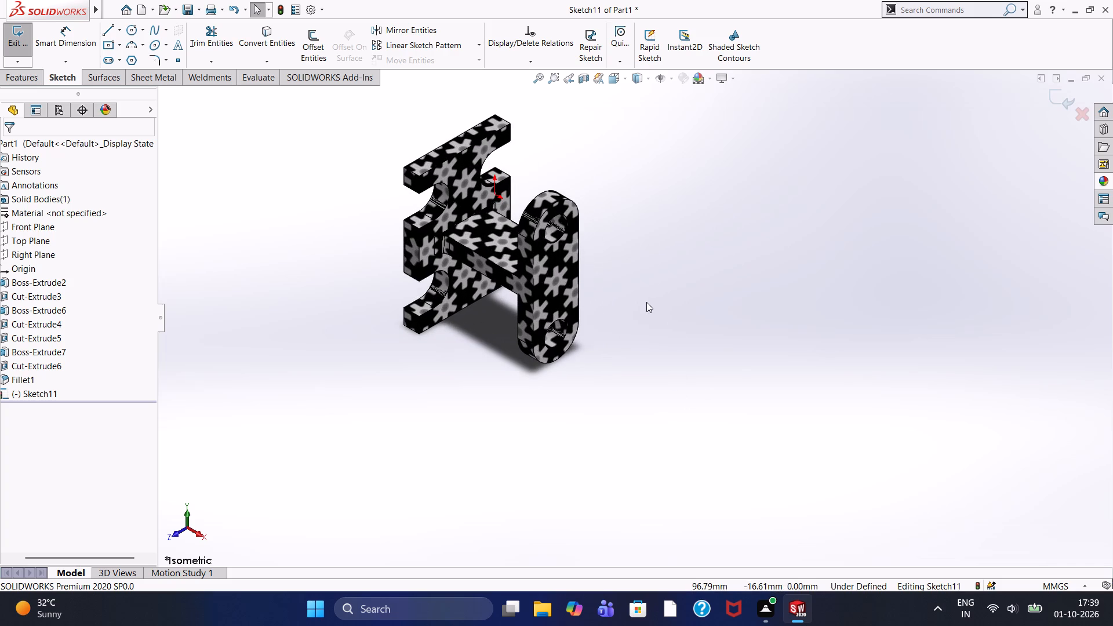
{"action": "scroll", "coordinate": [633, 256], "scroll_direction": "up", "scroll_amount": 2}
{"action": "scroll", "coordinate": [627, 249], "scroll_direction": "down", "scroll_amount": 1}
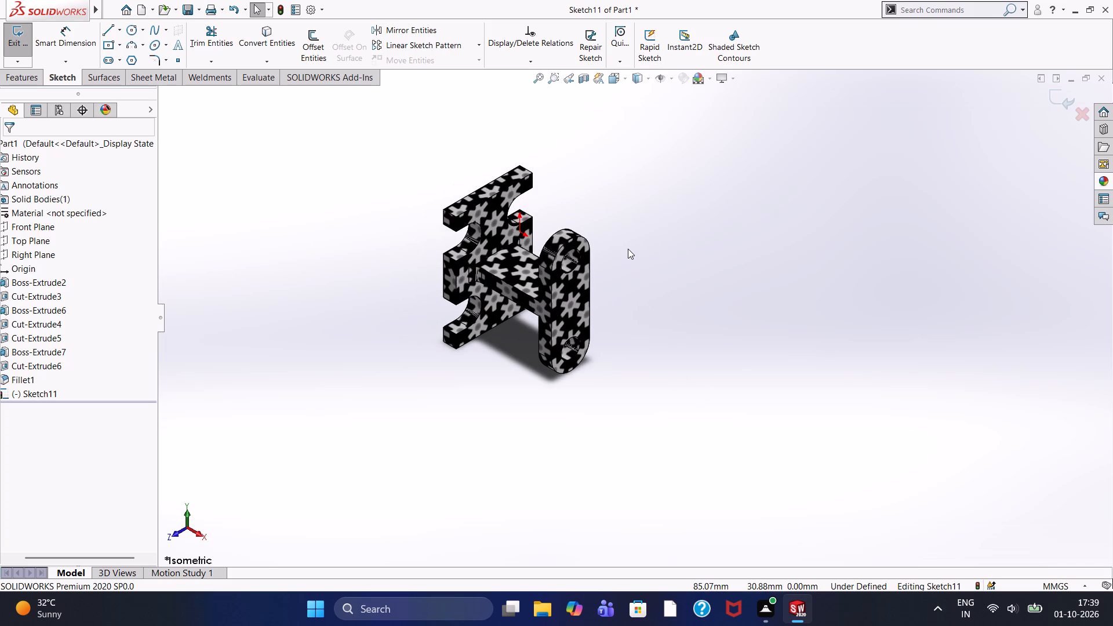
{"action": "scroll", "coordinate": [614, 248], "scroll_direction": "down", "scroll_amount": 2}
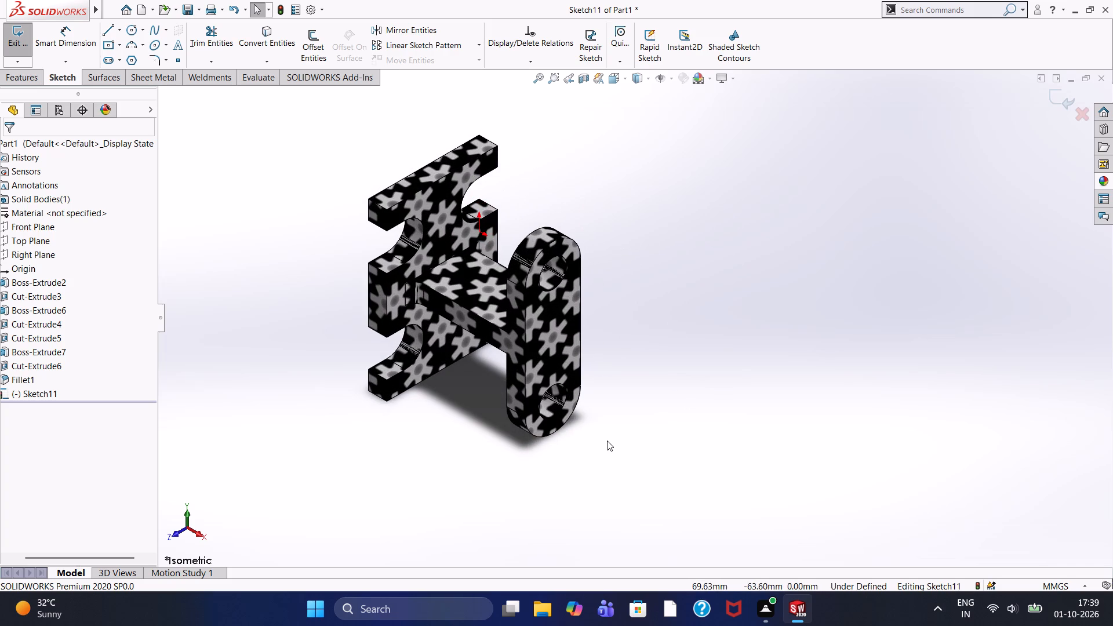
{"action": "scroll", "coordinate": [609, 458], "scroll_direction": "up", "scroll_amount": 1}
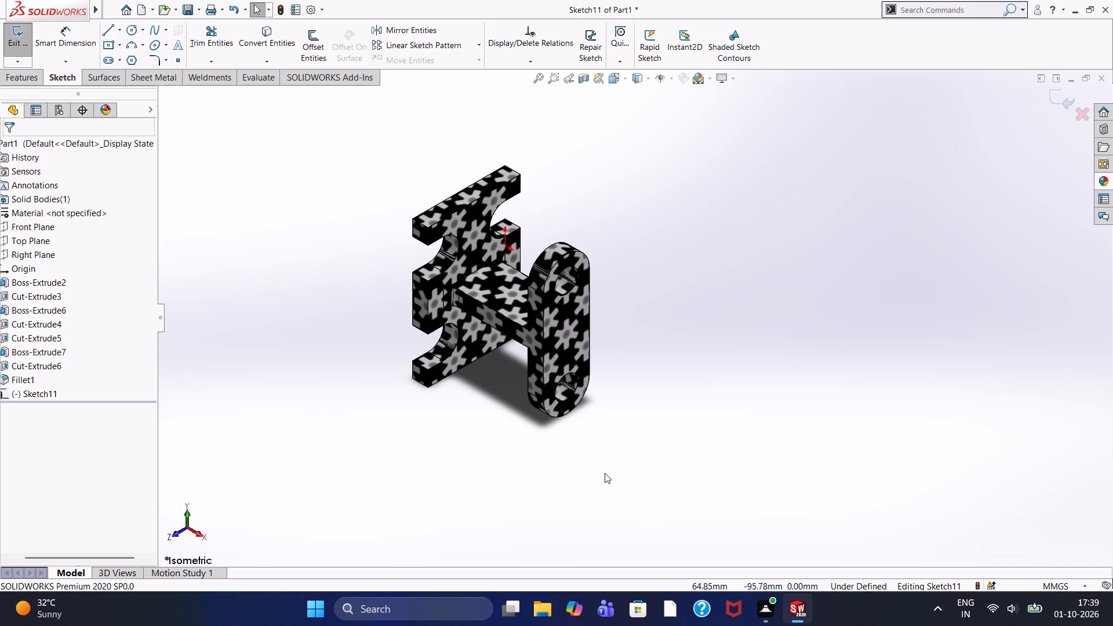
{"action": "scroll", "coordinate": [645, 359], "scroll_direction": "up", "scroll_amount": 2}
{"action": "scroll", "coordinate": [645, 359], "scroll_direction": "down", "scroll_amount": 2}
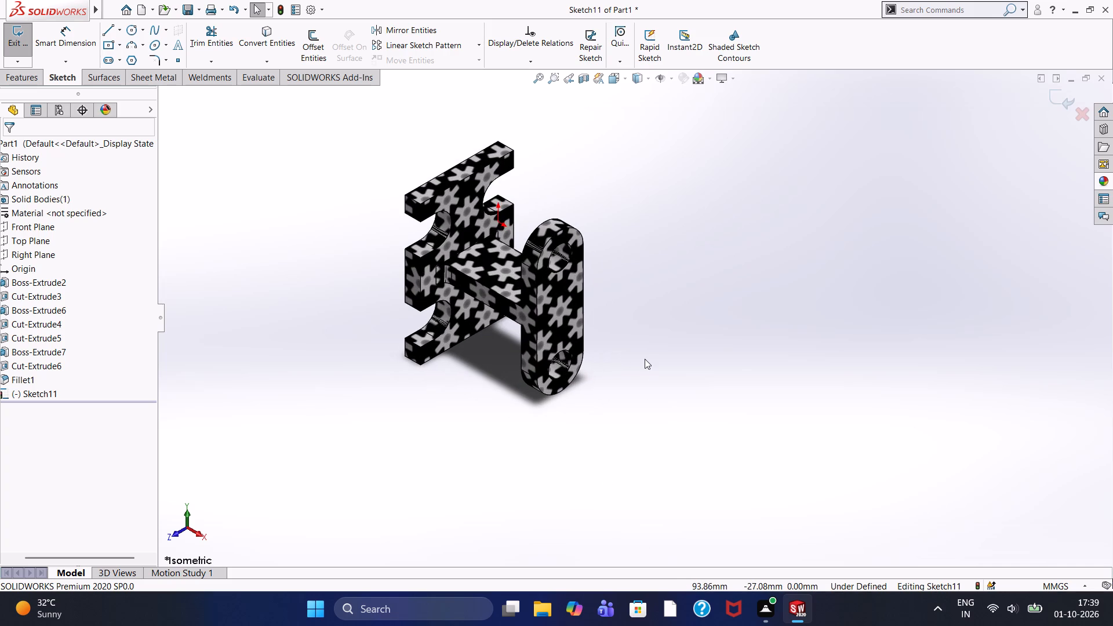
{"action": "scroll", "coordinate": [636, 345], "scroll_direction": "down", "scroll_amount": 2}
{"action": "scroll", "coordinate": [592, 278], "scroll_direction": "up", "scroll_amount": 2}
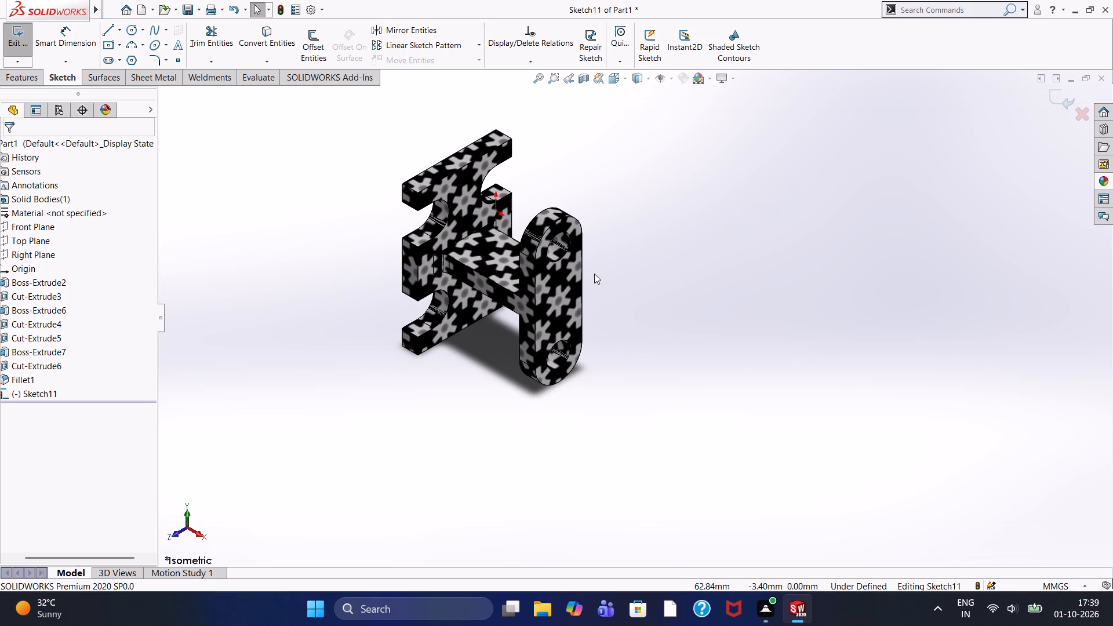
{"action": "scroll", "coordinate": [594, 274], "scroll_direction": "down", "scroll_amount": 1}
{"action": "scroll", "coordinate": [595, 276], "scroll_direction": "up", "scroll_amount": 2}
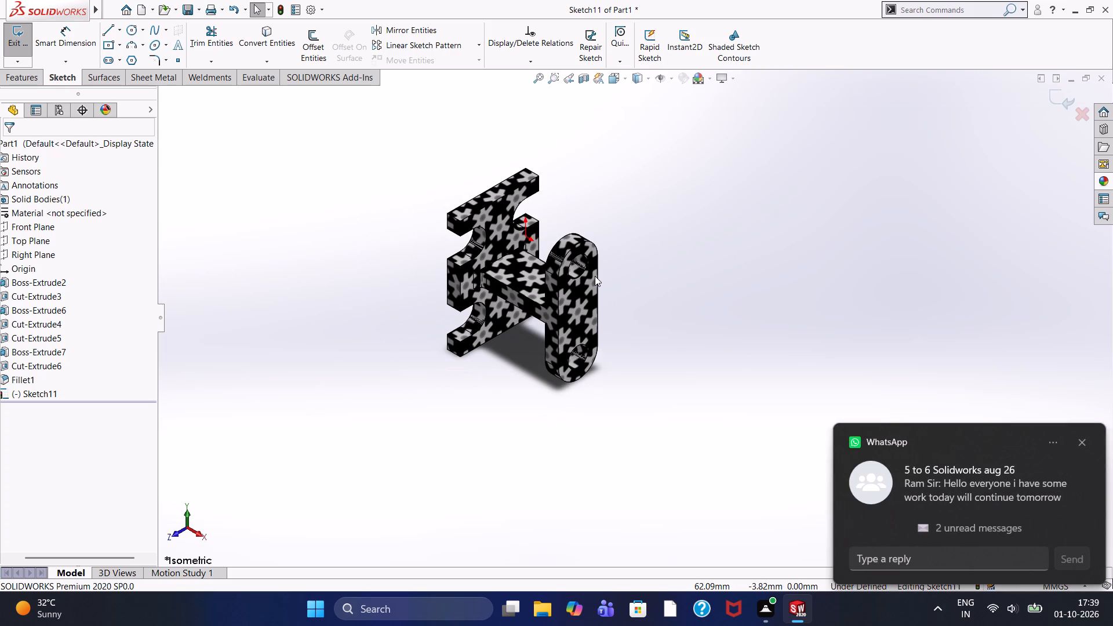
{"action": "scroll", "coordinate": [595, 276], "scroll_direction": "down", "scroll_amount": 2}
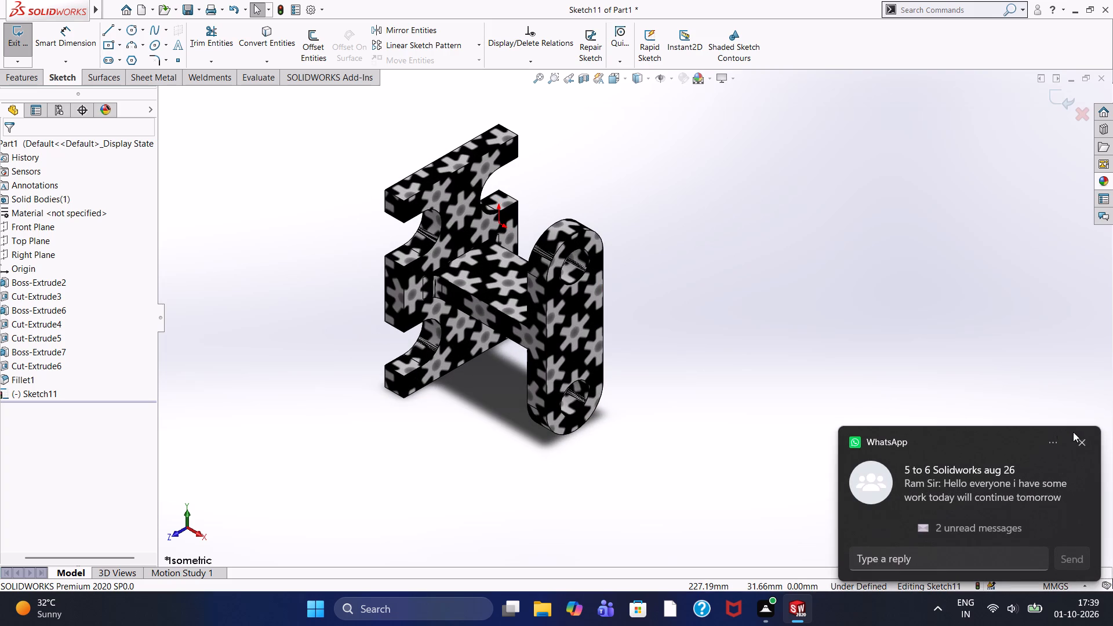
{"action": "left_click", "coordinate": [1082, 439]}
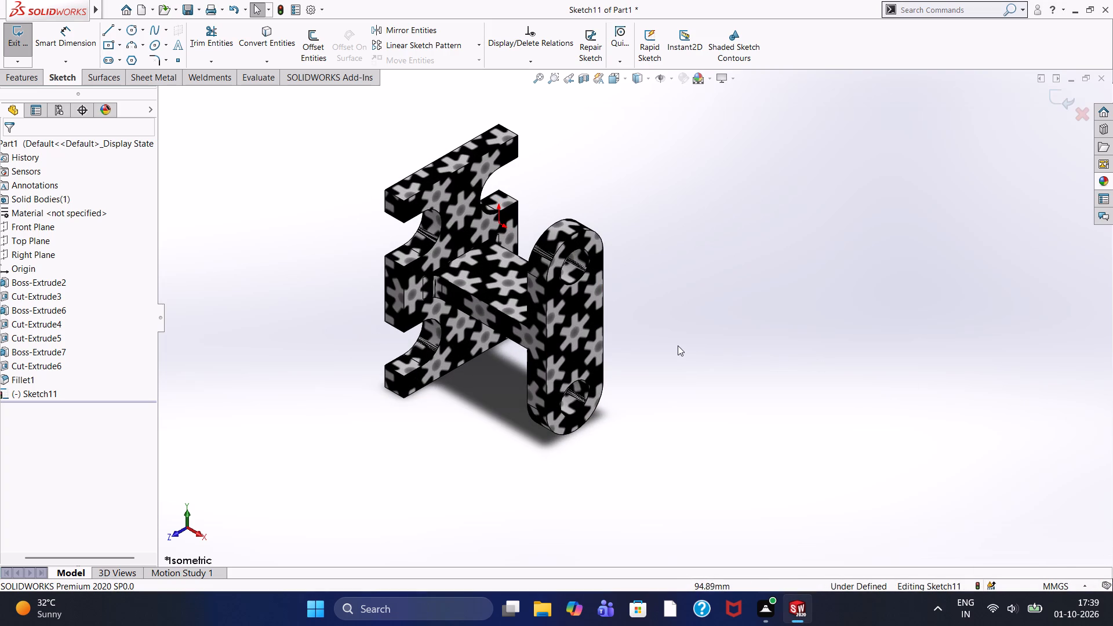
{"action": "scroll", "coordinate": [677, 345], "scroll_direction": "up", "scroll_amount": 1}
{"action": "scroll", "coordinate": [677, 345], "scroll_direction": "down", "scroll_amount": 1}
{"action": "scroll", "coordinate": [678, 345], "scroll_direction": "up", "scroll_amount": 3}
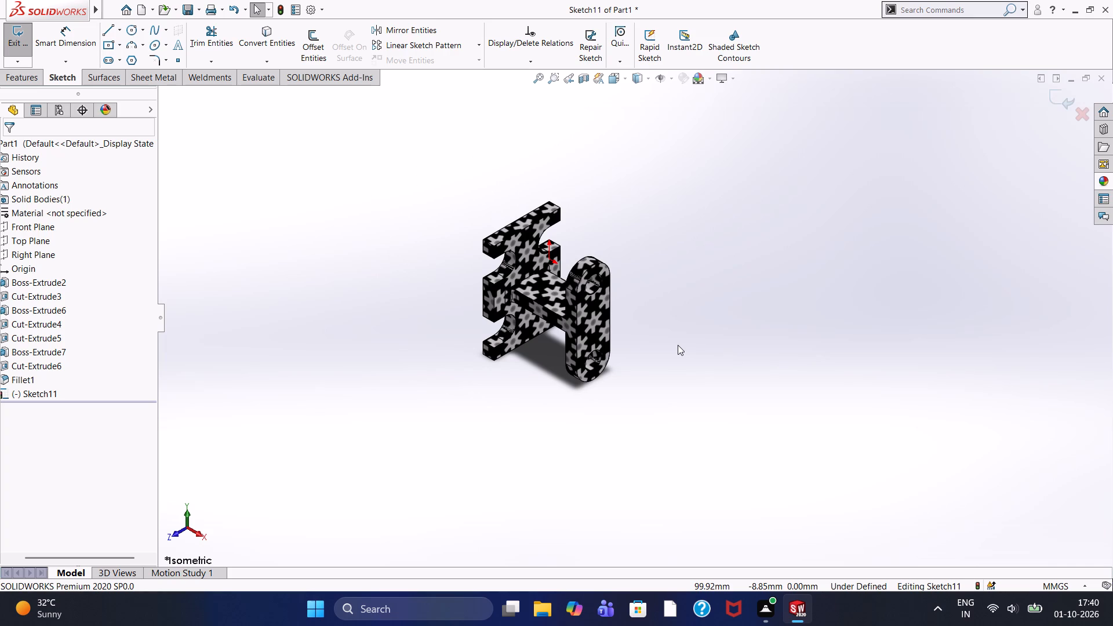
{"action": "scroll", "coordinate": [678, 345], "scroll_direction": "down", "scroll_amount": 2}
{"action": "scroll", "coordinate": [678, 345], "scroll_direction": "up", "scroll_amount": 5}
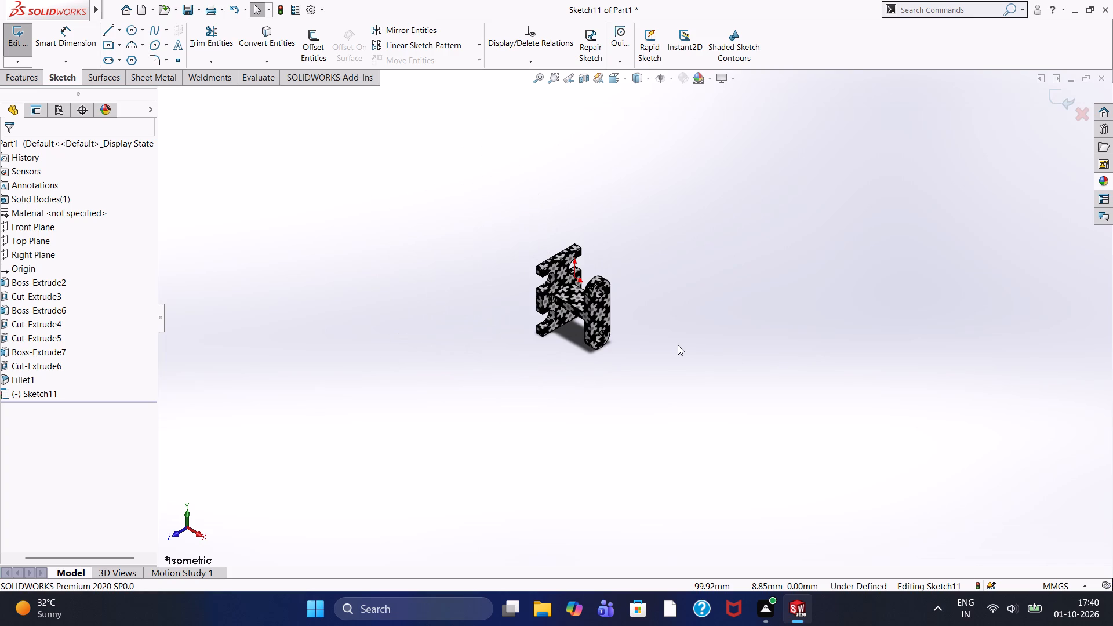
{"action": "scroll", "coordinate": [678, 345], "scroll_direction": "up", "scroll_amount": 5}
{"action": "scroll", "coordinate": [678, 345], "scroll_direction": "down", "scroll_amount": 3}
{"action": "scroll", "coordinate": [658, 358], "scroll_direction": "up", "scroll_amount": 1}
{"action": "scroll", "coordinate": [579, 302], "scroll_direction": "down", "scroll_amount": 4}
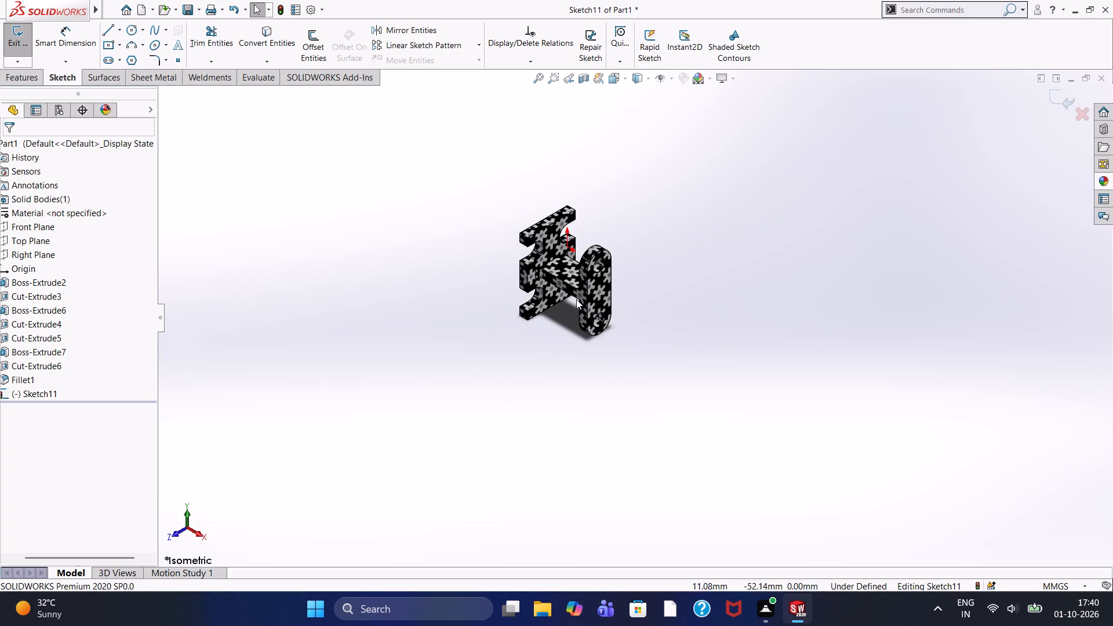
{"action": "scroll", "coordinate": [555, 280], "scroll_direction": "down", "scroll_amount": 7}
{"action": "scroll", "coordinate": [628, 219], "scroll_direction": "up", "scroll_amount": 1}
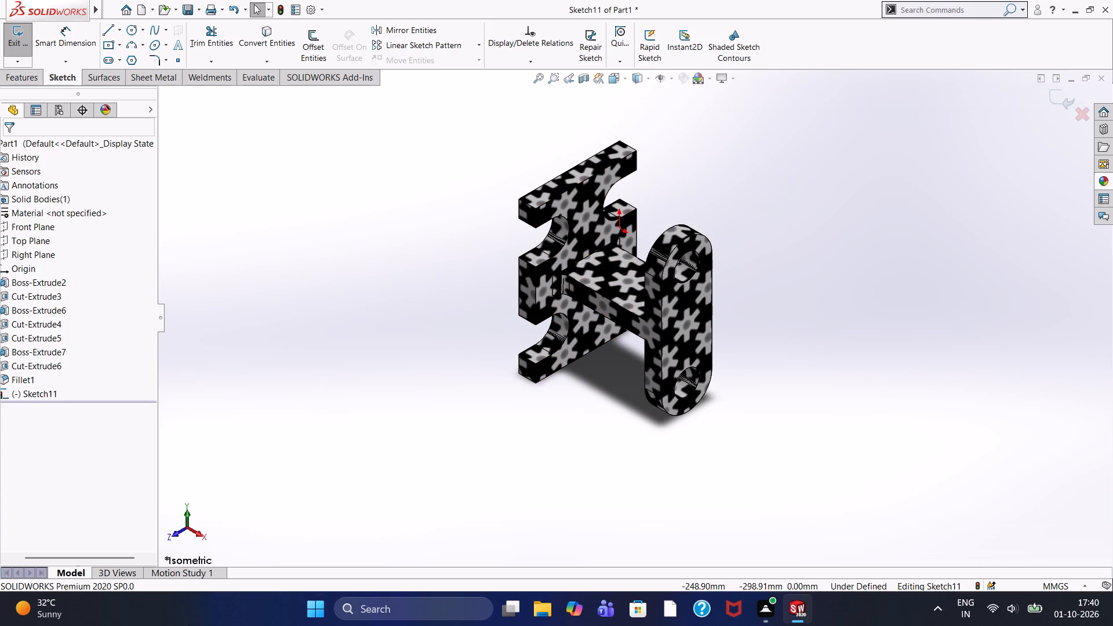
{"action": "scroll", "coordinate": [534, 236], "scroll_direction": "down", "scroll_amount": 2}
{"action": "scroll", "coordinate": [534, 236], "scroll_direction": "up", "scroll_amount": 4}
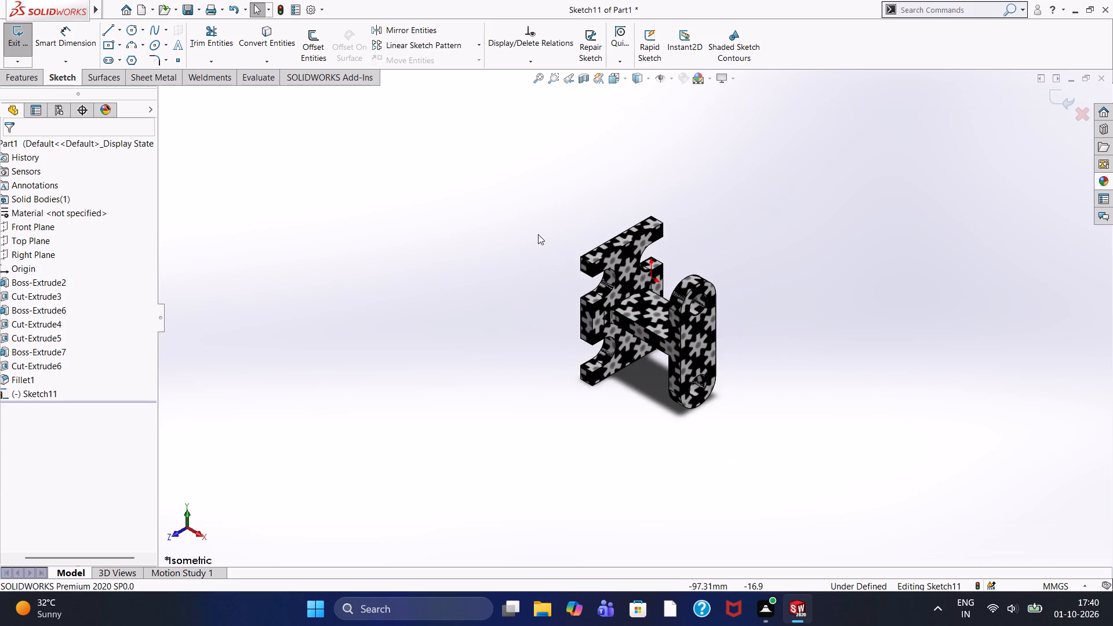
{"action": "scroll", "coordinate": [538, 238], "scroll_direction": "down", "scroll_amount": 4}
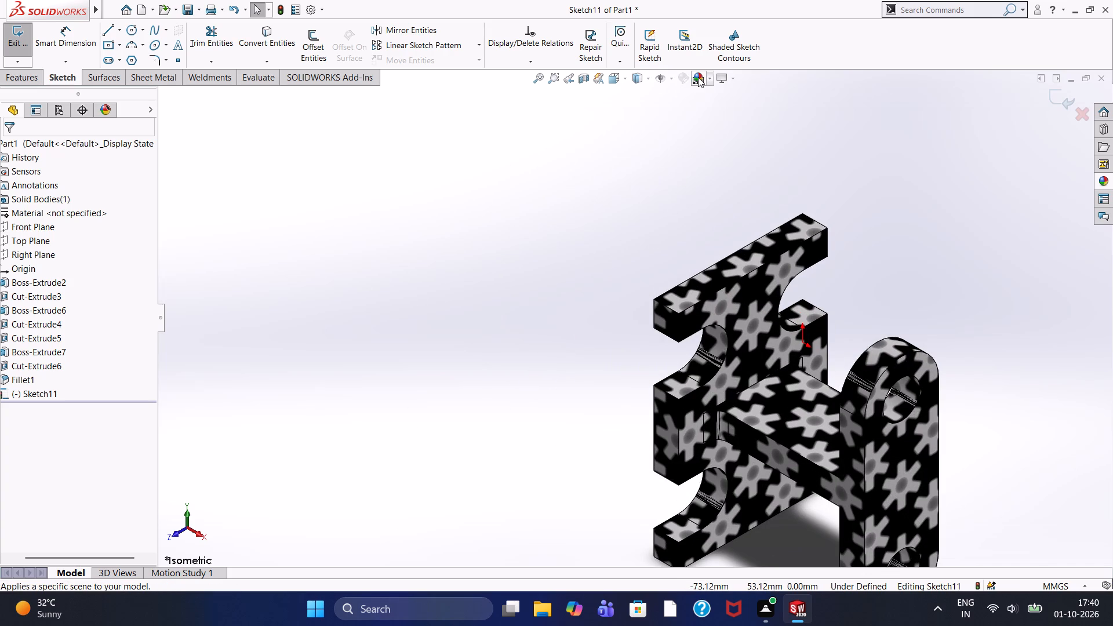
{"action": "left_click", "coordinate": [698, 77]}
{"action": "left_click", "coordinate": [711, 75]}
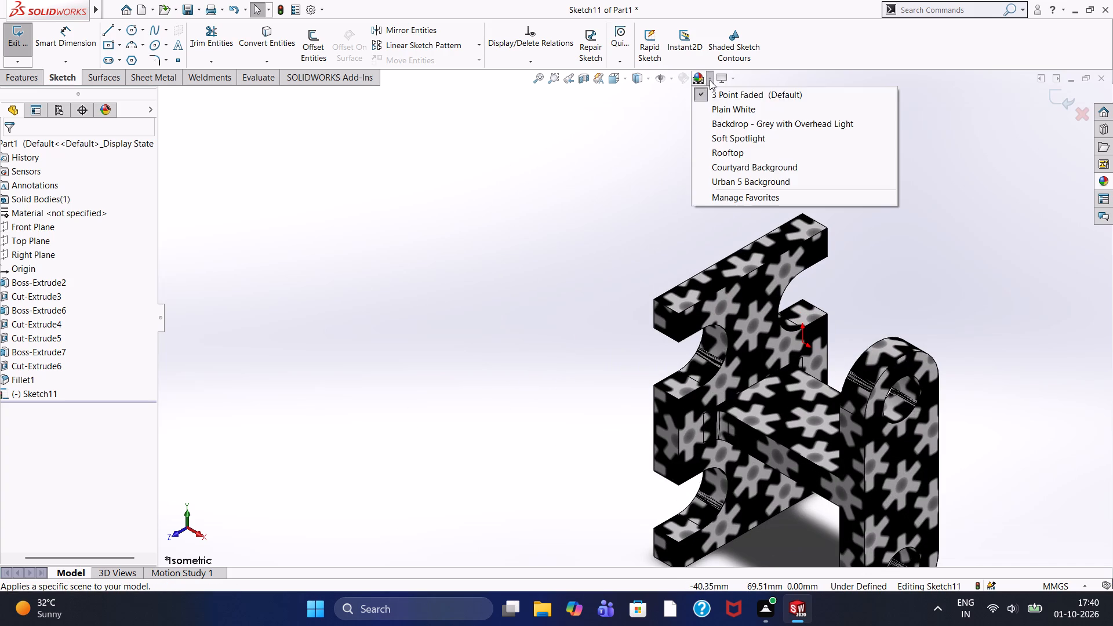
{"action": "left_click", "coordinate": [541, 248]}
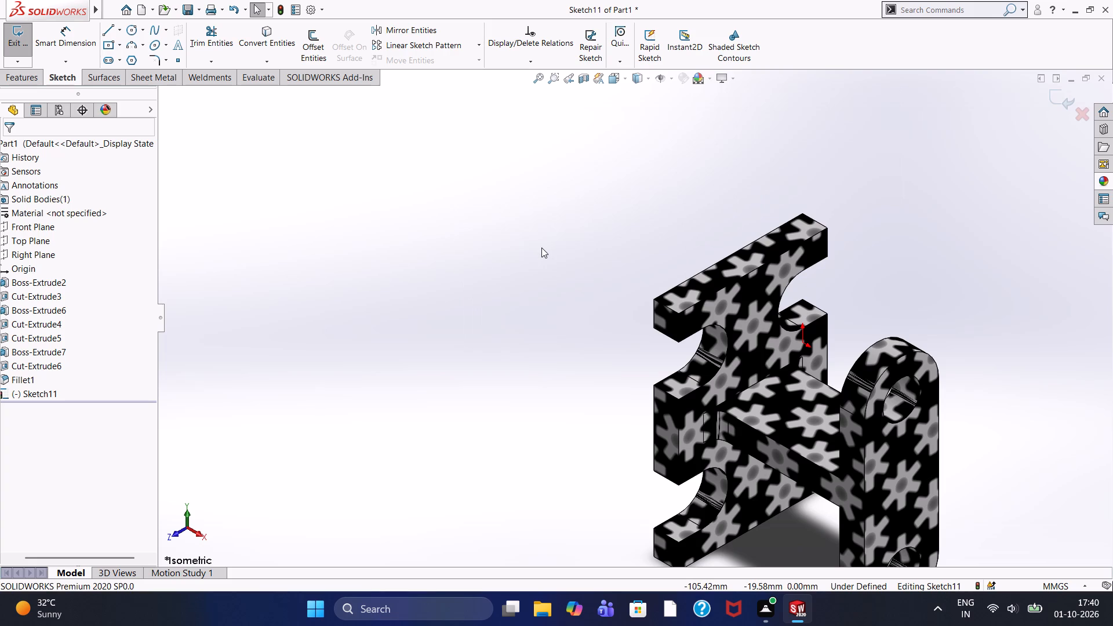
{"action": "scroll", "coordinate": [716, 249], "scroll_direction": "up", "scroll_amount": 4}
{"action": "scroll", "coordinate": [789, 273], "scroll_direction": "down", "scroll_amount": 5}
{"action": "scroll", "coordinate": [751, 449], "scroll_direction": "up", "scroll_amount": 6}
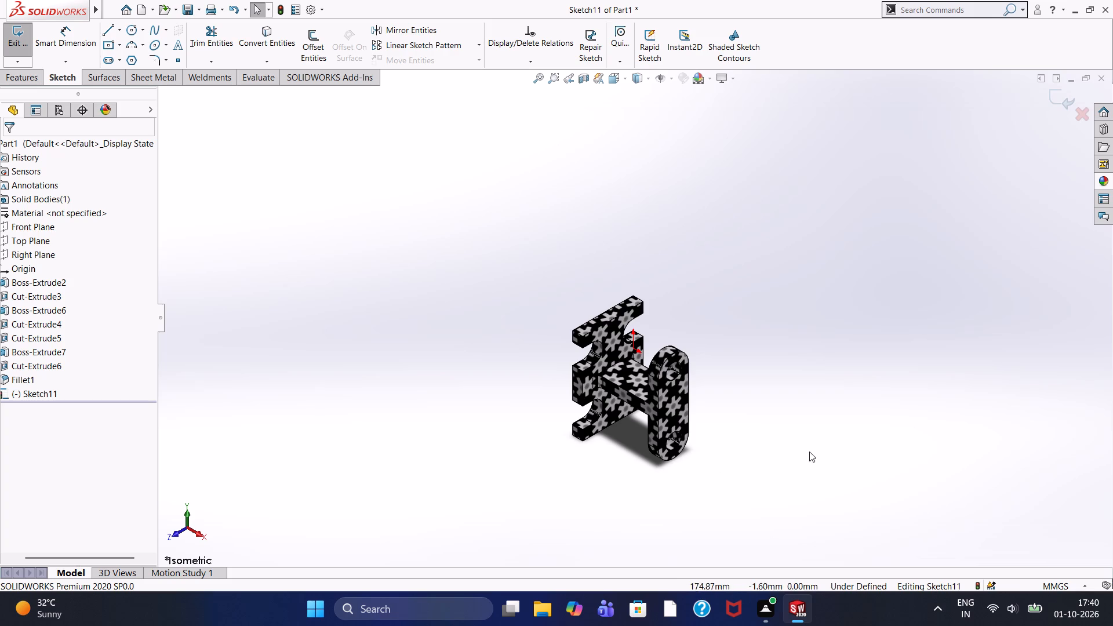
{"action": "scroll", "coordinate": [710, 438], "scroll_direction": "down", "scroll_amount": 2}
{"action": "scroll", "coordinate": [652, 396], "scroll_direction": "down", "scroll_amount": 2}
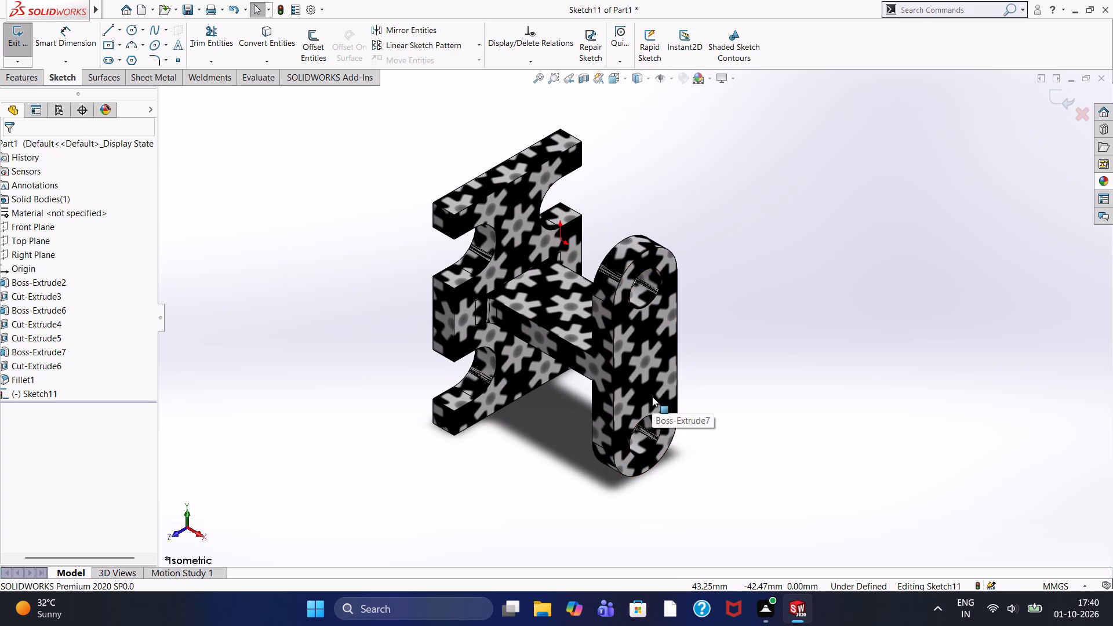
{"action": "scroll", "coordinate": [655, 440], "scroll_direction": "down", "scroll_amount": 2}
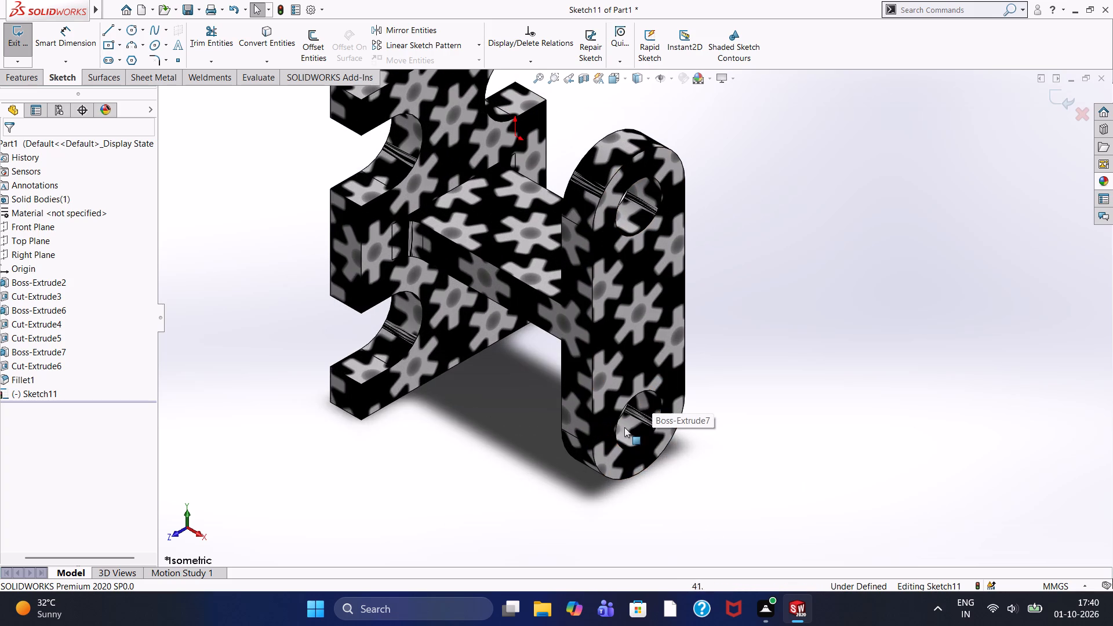
Examine the connector's cross-section with a temporary section view offset 25 mm from the Front Plane.
{"action": "scroll", "coordinate": [623, 427], "scroll_direction": "up", "scroll_amount": 1}
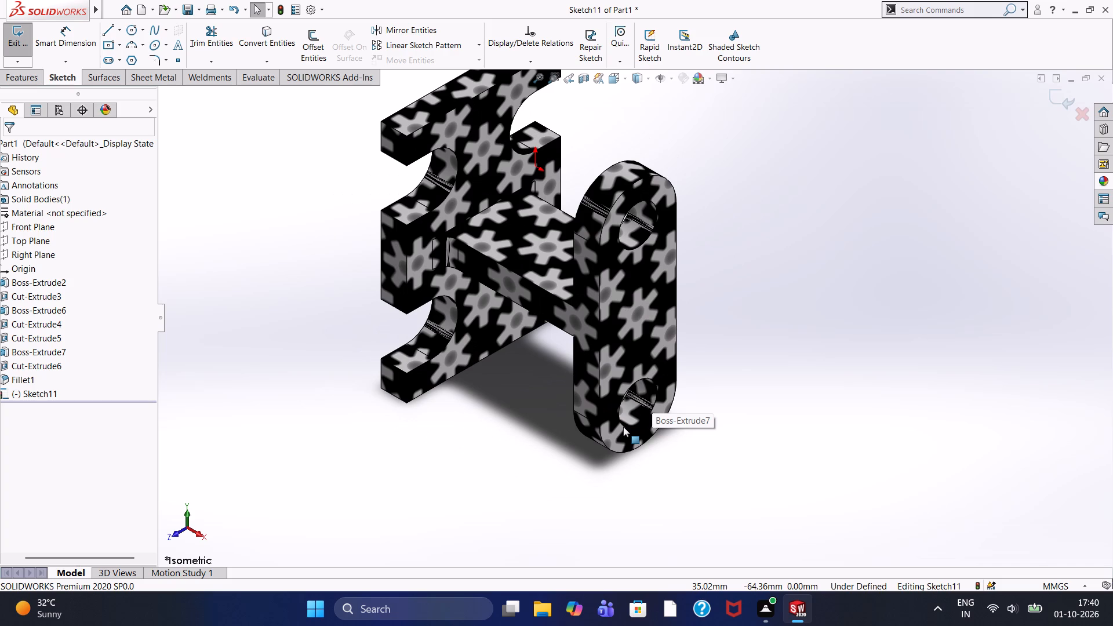
{"action": "scroll", "coordinate": [622, 438], "scroll_direction": "down", "scroll_amount": 1}
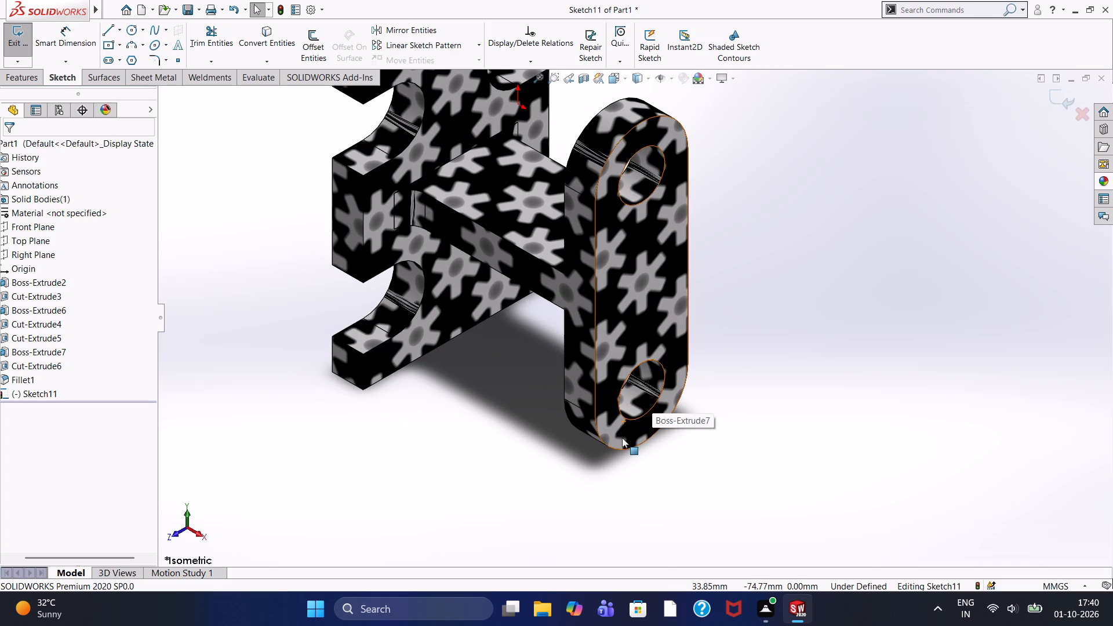
{"action": "scroll", "coordinate": [630, 300], "scroll_direction": "up", "scroll_amount": 5}
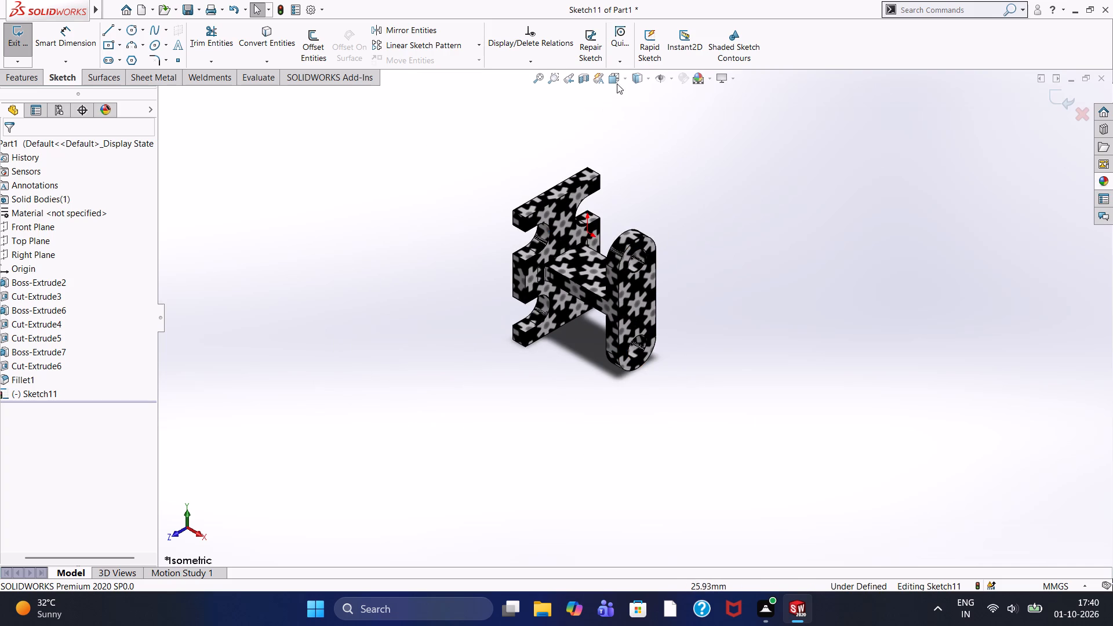
{"action": "left_click", "coordinate": [579, 76]}
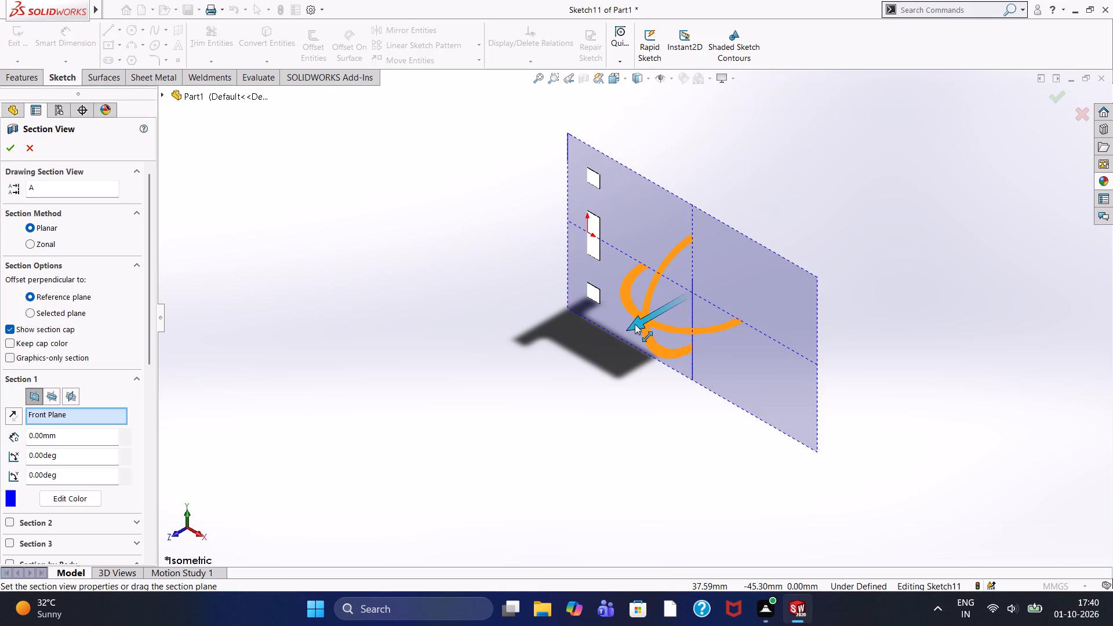
{"action": "left_click_drag", "start_coordinate": [636, 323], "coordinate": [554, 320]}
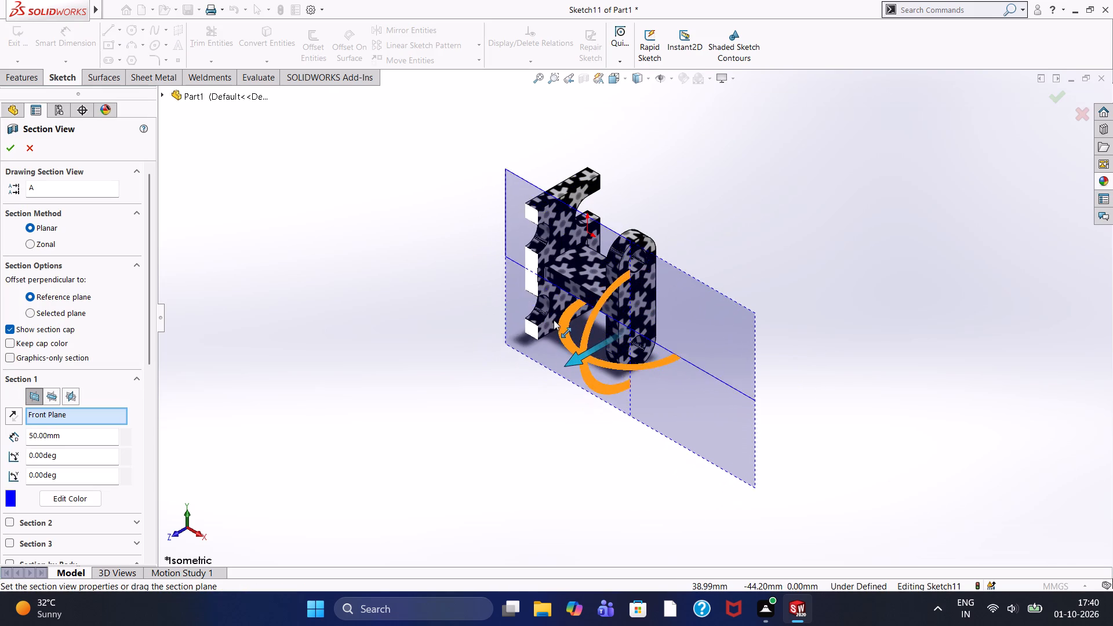
{"action": "left_click_drag", "start_coordinate": [554, 320], "coordinate": [574, 283]}
{"action": "left_click", "coordinate": [435, 332]}
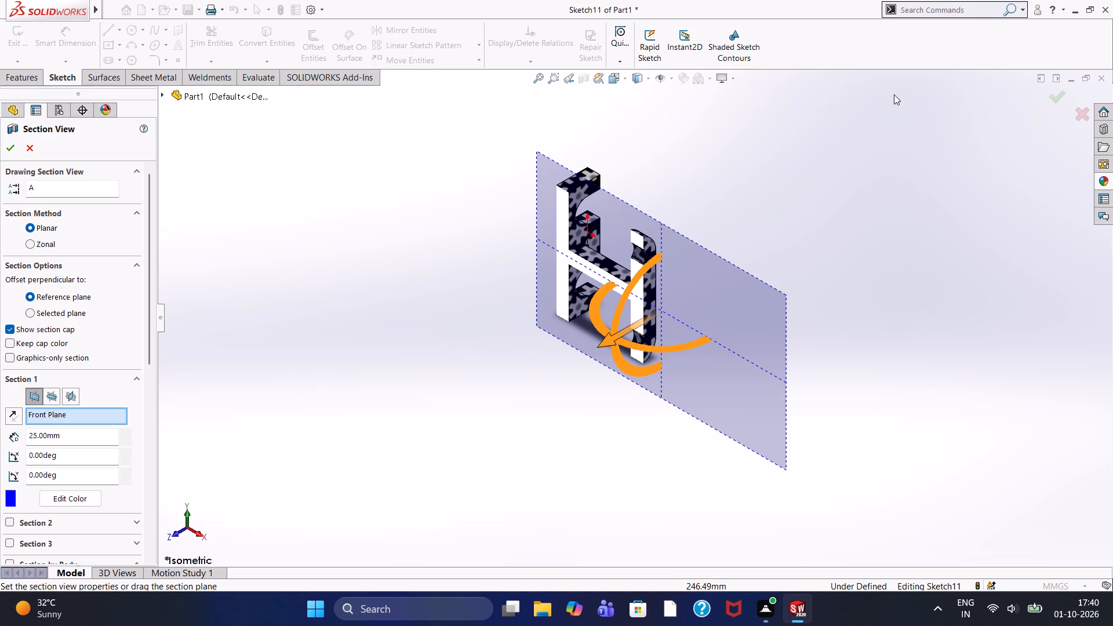
{"action": "middle_click_drag", "start_coordinate": [874, 148], "coordinate": [900, 163]}
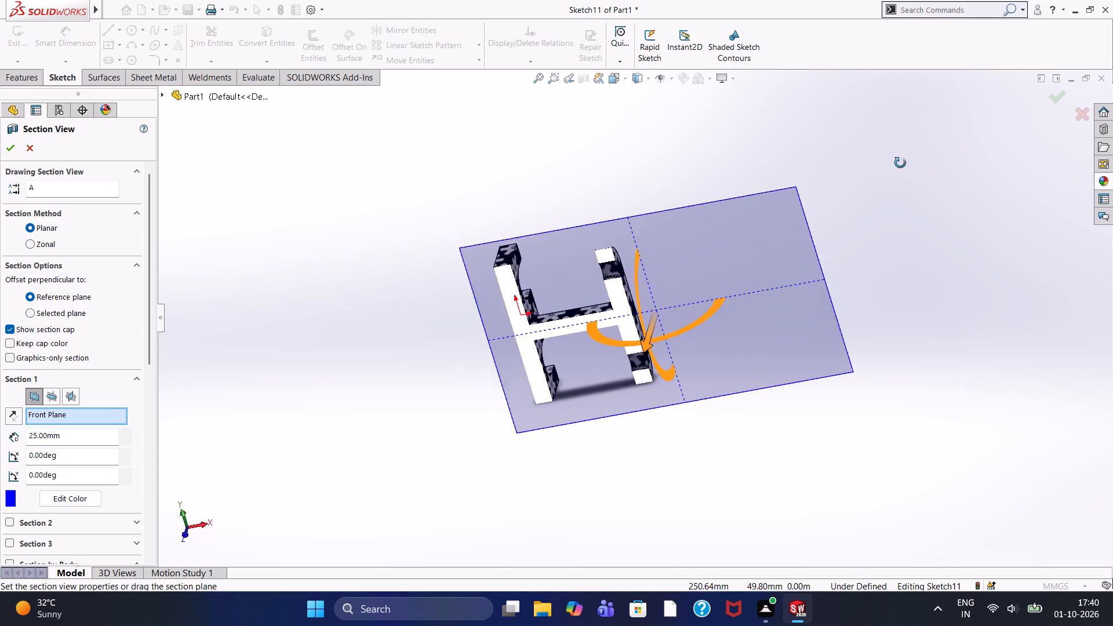
{"action": "middle_click_drag", "start_coordinate": [900, 163], "coordinate": [861, 168]}
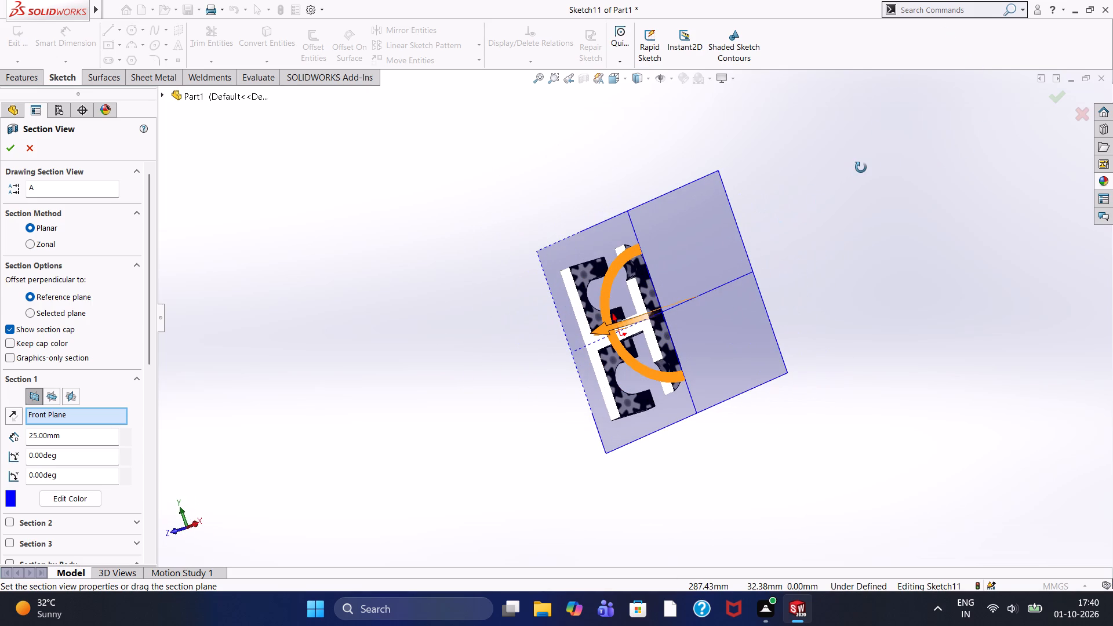
{"action": "middle_click_drag", "start_coordinate": [861, 168], "coordinate": [821, 219]}
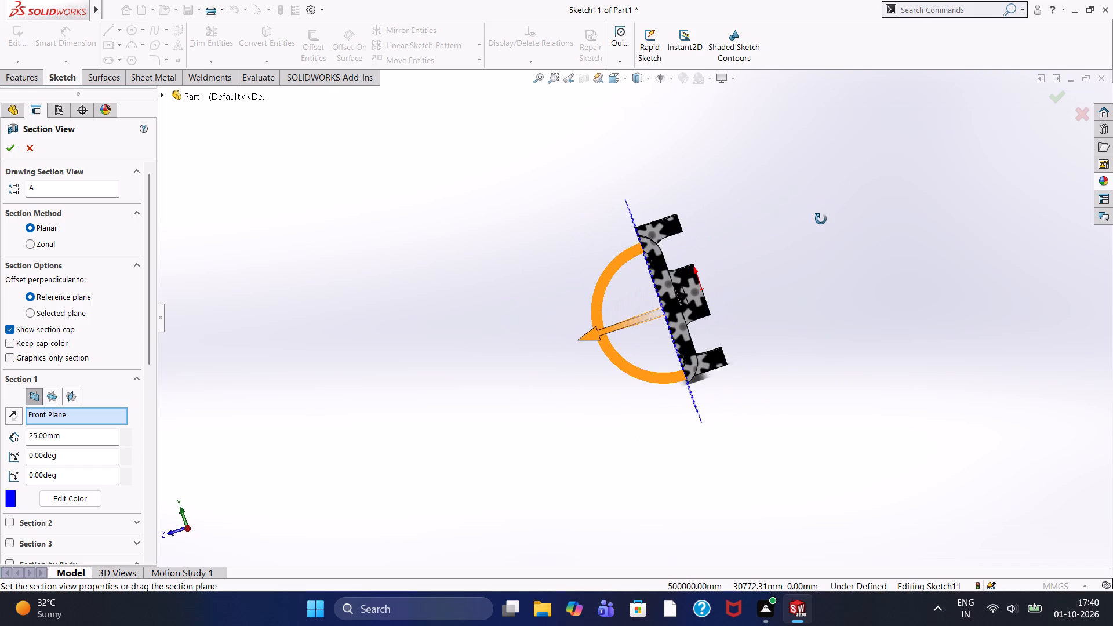
{"action": "middle_click_drag", "start_coordinate": [821, 219], "coordinate": [878, 220]}
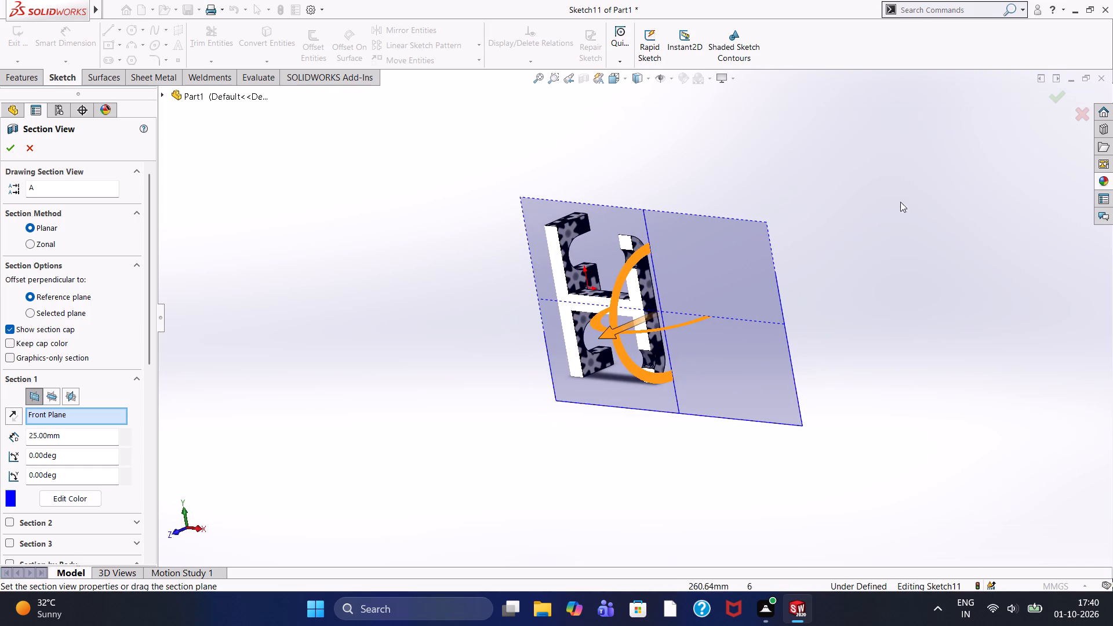
{"action": "left_click", "coordinate": [583, 78]}
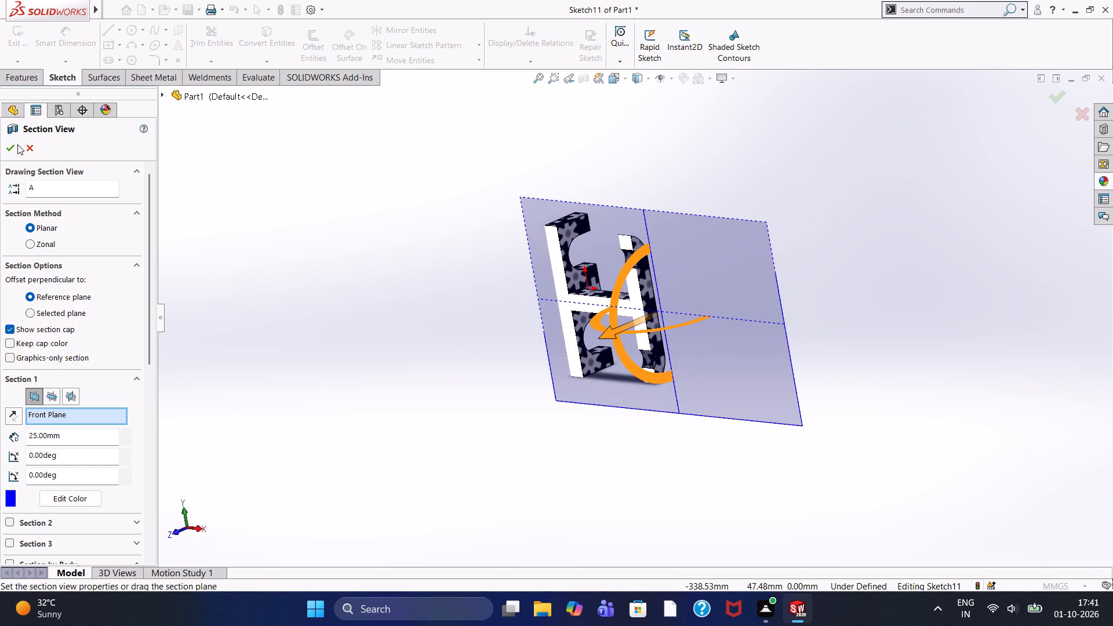
{"action": "left_click", "coordinate": [21, 146]}
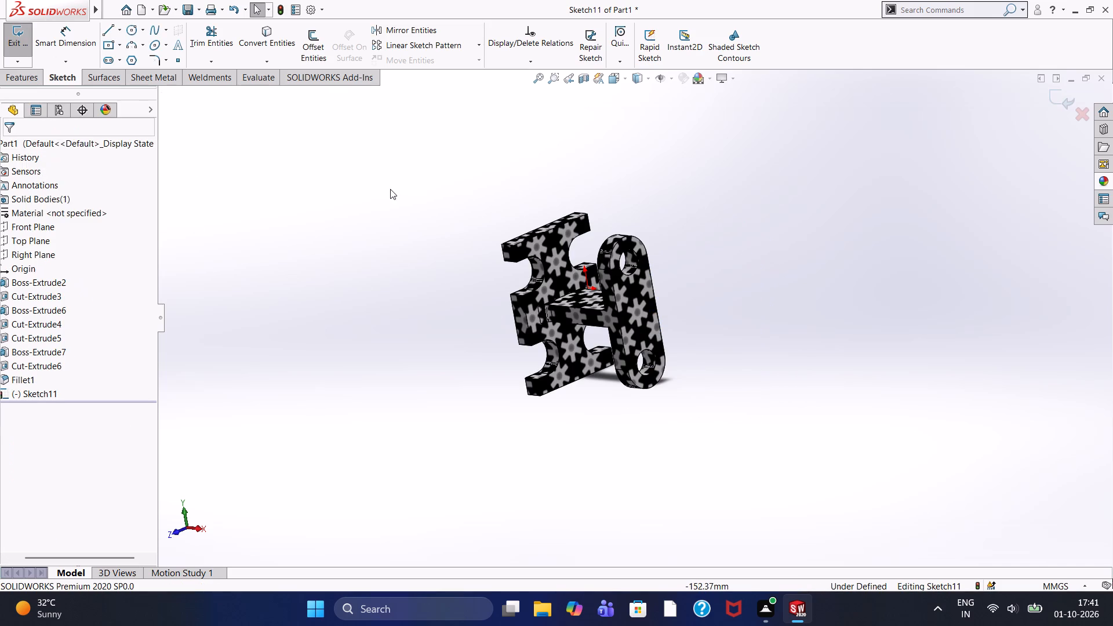
Examine the connector's notched plate, connecting web and rounded two-hole plate from the angled view.
{"action": "scroll", "coordinate": [404, 185], "scroll_direction": "up", "scroll_amount": 1}
{"action": "scroll", "coordinate": [537, 339], "scroll_direction": "down", "scroll_amount": 3}
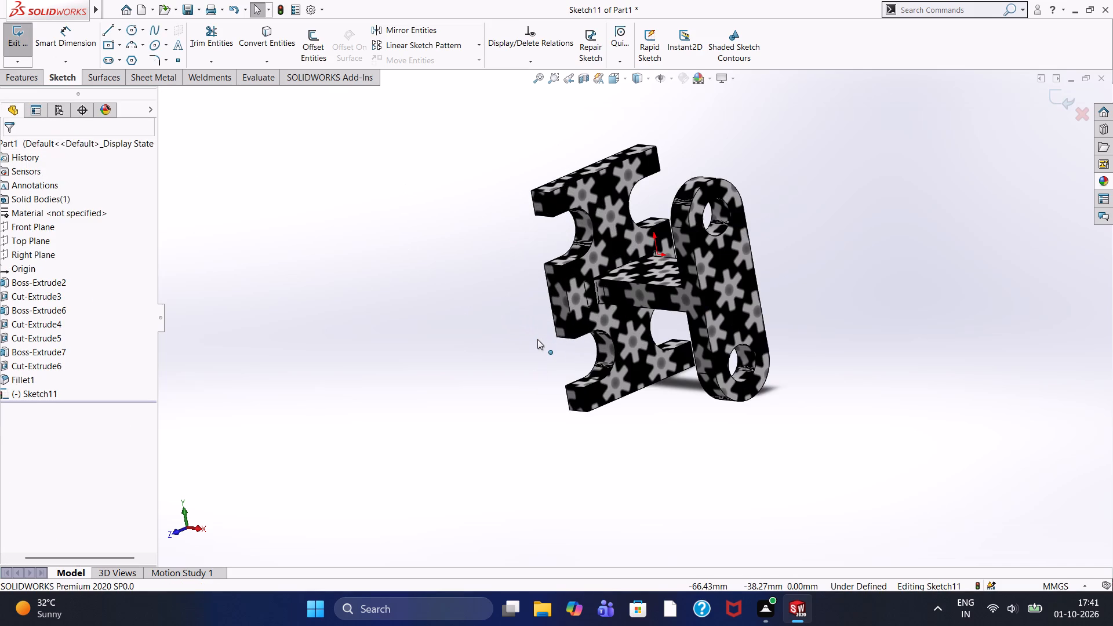
{"action": "scroll", "coordinate": [537, 339], "scroll_direction": "up", "scroll_amount": 2}
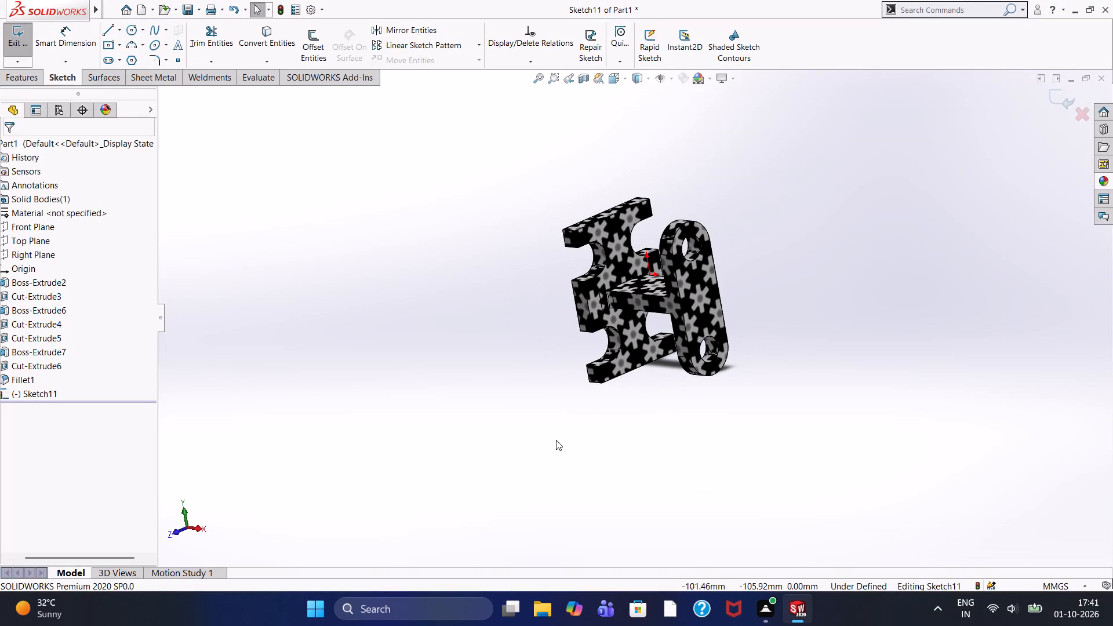
{"action": "scroll", "coordinate": [623, 434], "scroll_direction": "down", "scroll_amount": 1}
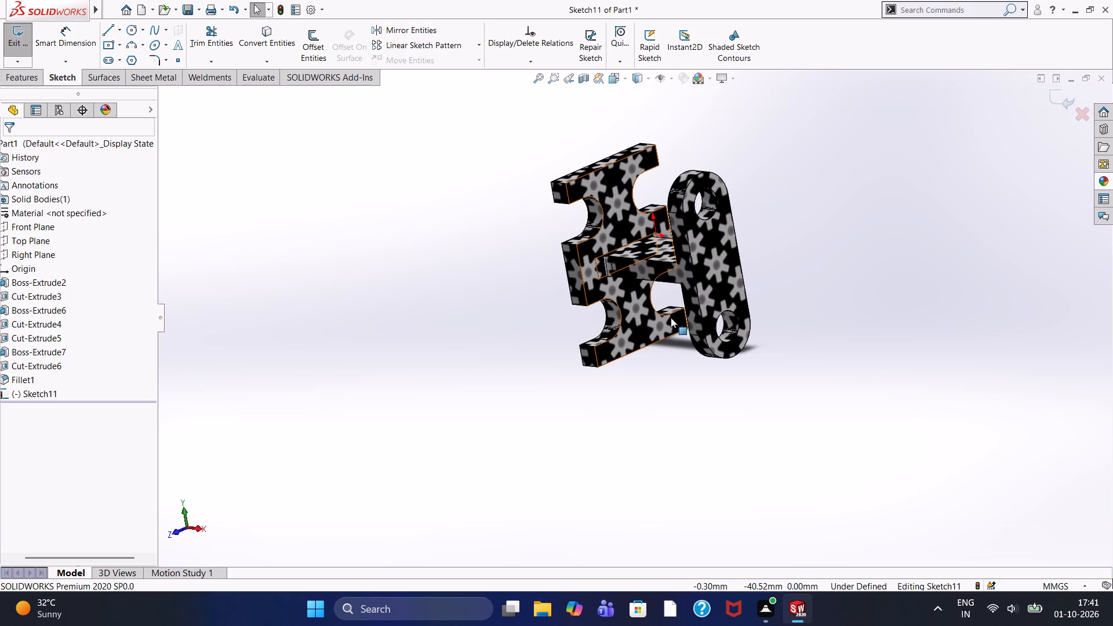
{"action": "scroll", "coordinate": [517, 309], "scroll_direction": "up", "scroll_amount": 1}
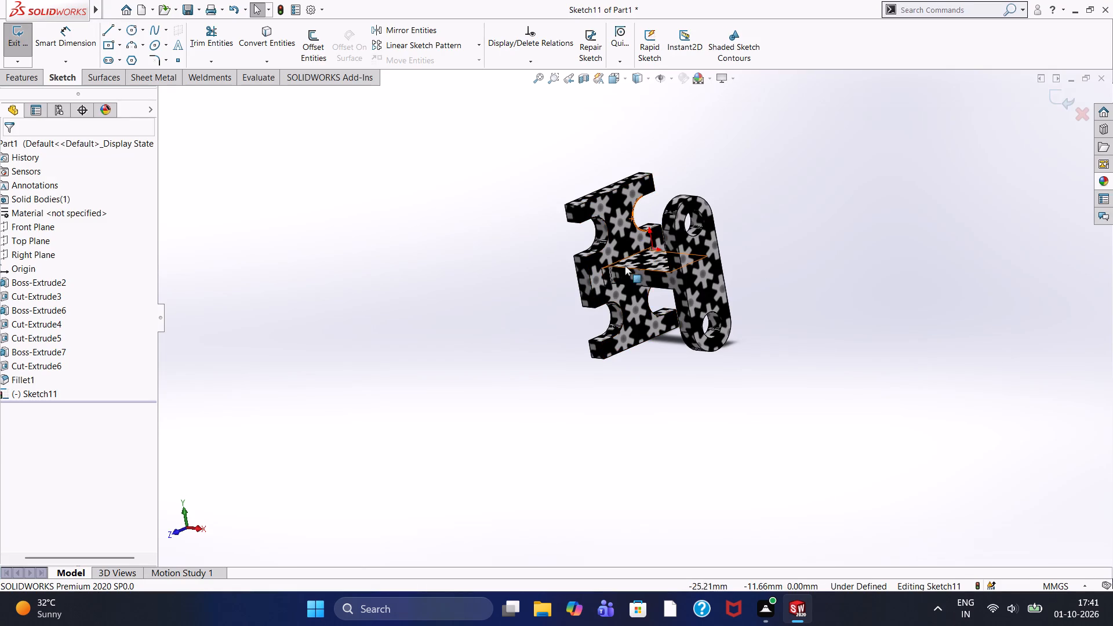
{"action": "scroll", "coordinate": [697, 255], "scroll_direction": "up", "scroll_amount": 3}
{"action": "scroll", "coordinate": [696, 253], "scroll_direction": "down", "scroll_amount": 7}
{"action": "scroll", "coordinate": [591, 351], "scroll_direction": "up", "scroll_amount": 4}
{"action": "scroll", "coordinate": [567, 359], "scroll_direction": "down", "scroll_amount": 2}
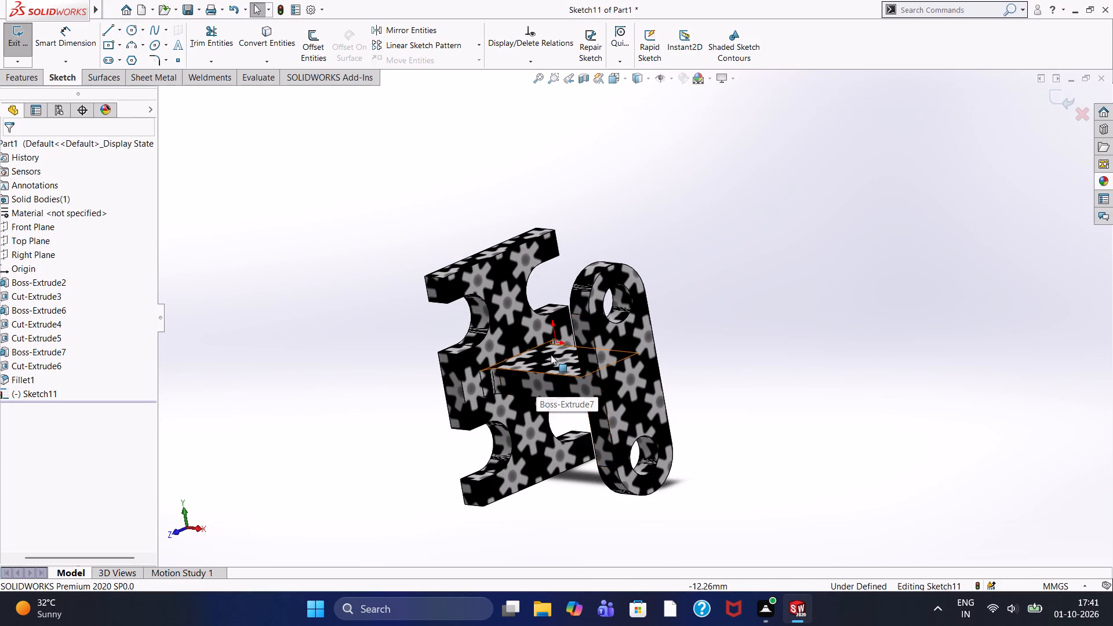
{"action": "scroll", "coordinate": [552, 354], "scroll_direction": "down", "scroll_amount": 4}
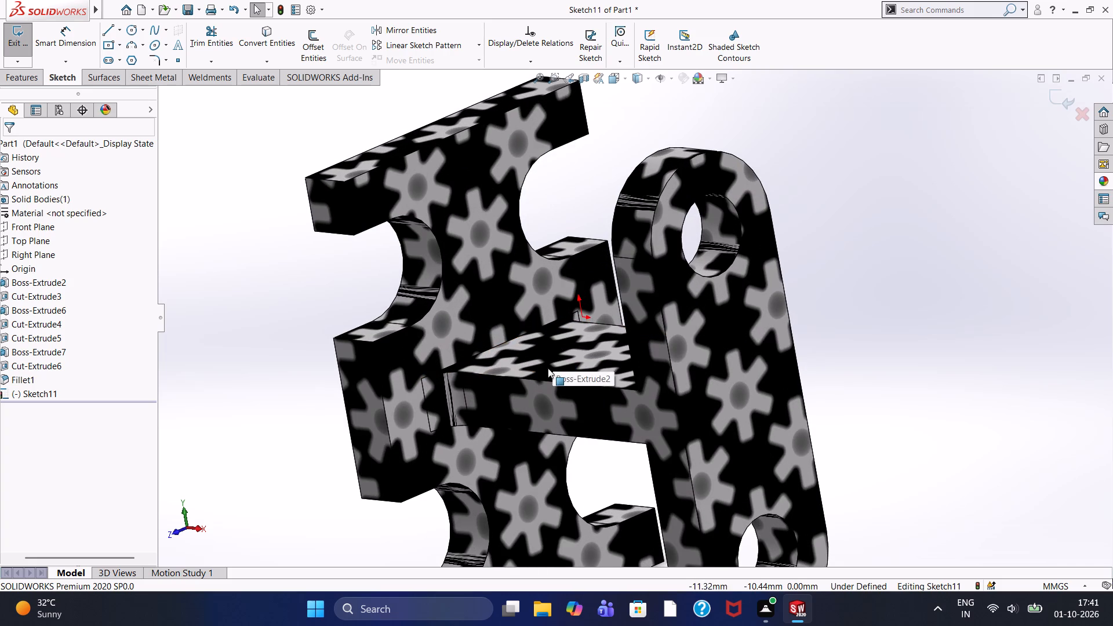
{"action": "scroll", "coordinate": [548, 368], "scroll_direction": "up", "scroll_amount": 4}
{"action": "scroll", "coordinate": [548, 448], "scroll_direction": "down", "scroll_amount": 3}
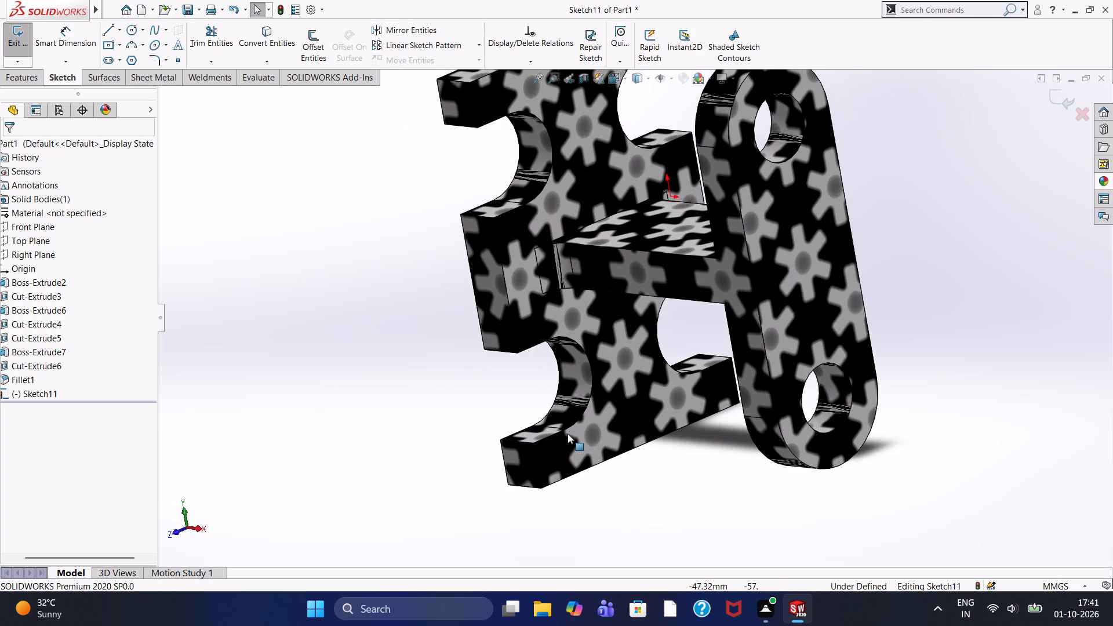
{"action": "scroll", "coordinate": [621, 393], "scroll_direction": "up", "scroll_amount": 2}
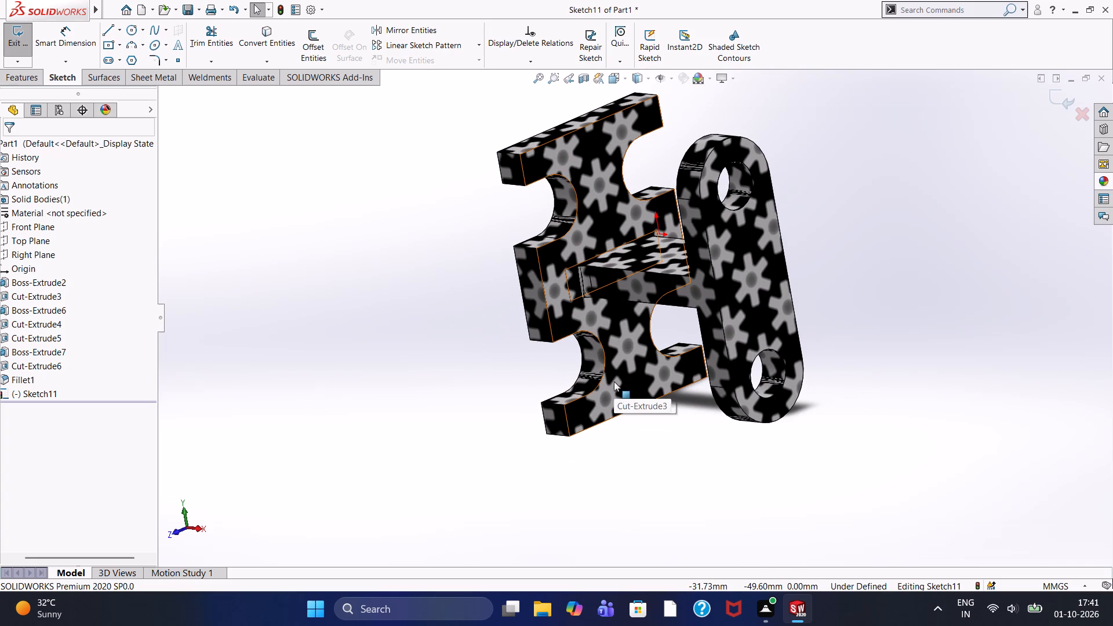
Show the connector in isometric view and inspect its overall shape and gear-patterned surfaces.
{"action": "key", "text": "ctrl+7"}
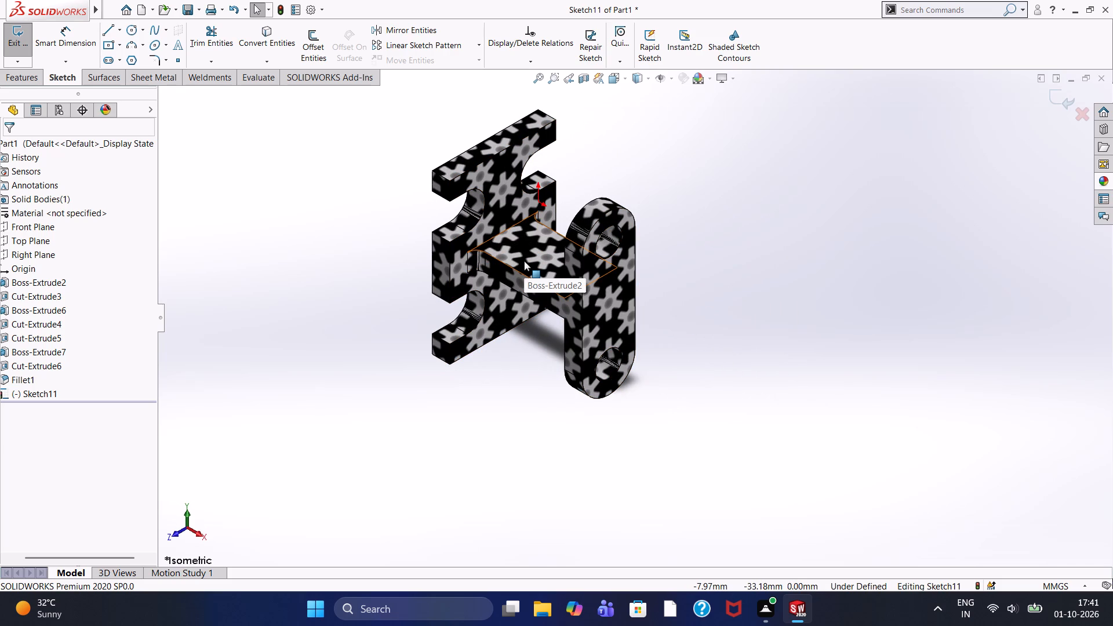
{"action": "scroll", "coordinate": [524, 261], "scroll_direction": "down", "scroll_amount": 1}
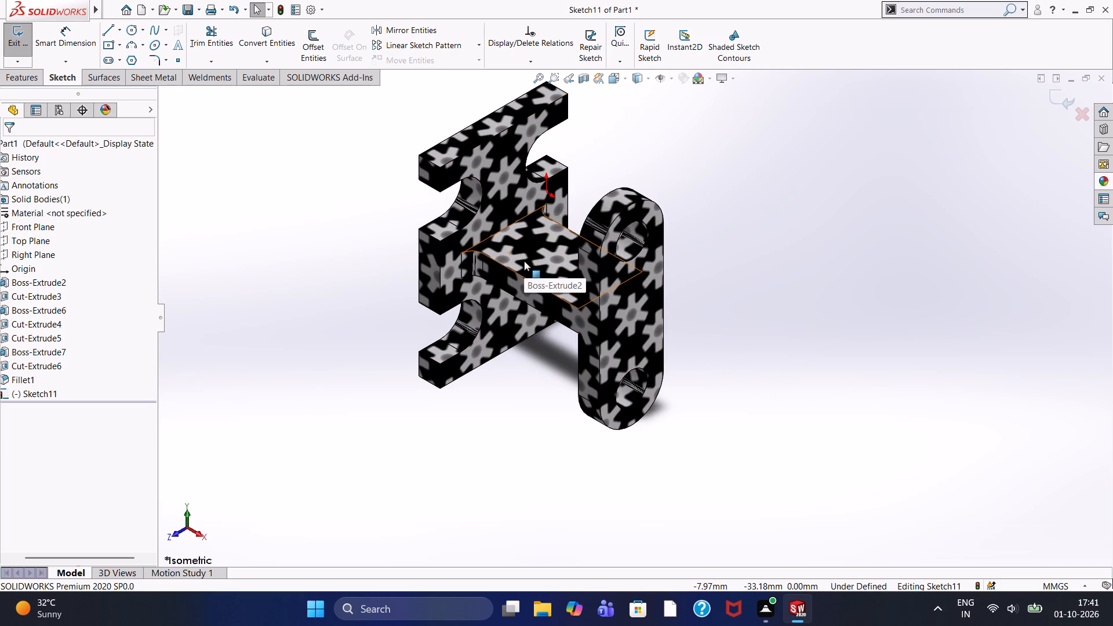
{"action": "scroll", "coordinate": [533, 231], "scroll_direction": "up", "scroll_amount": 2}
{"action": "scroll", "coordinate": [532, 248], "scroll_direction": "down", "scroll_amount": 2}
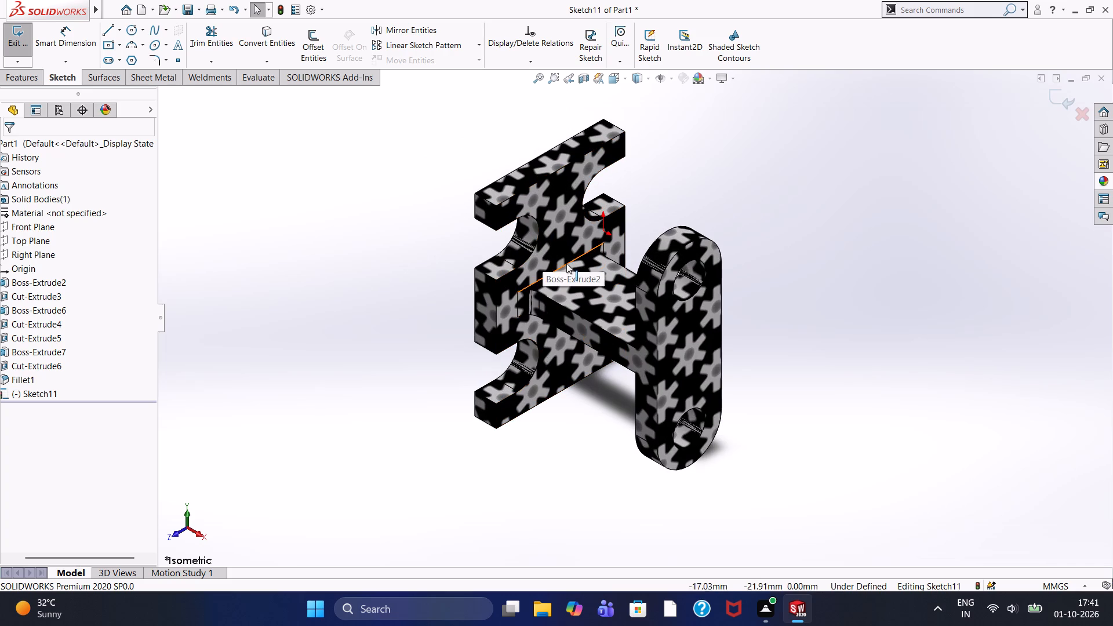
{"action": "scroll", "coordinate": [407, 310], "scroll_direction": "down", "scroll_amount": 1}
{"action": "scroll", "coordinate": [407, 310], "scroll_direction": "up", "scroll_amount": 1}
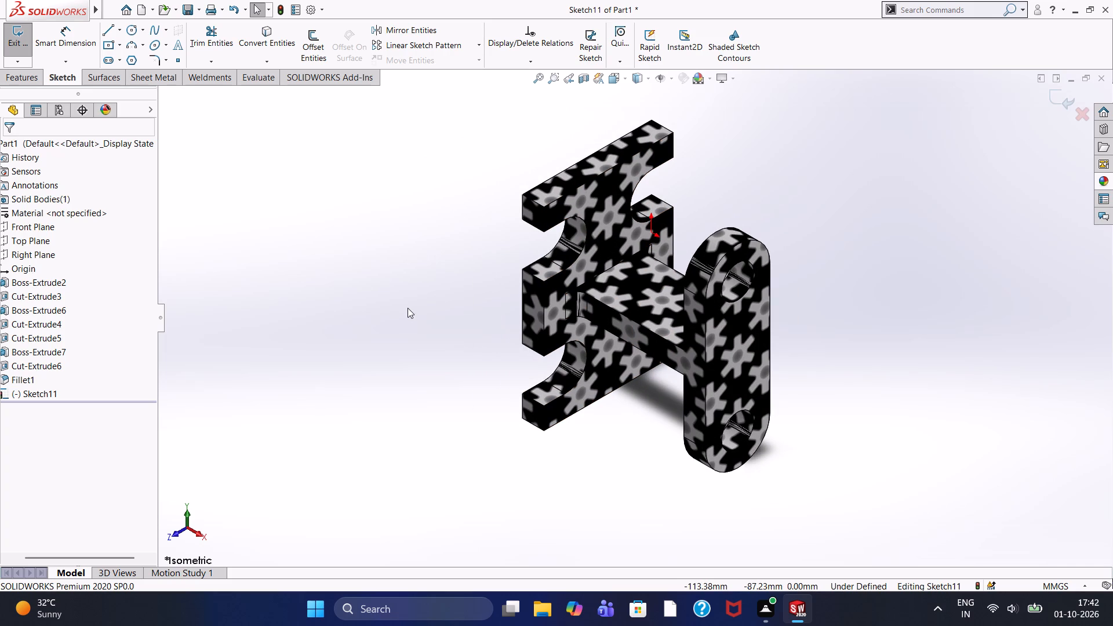
{"action": "scroll", "coordinate": [548, 300], "scroll_direction": "down", "scroll_amount": 1}
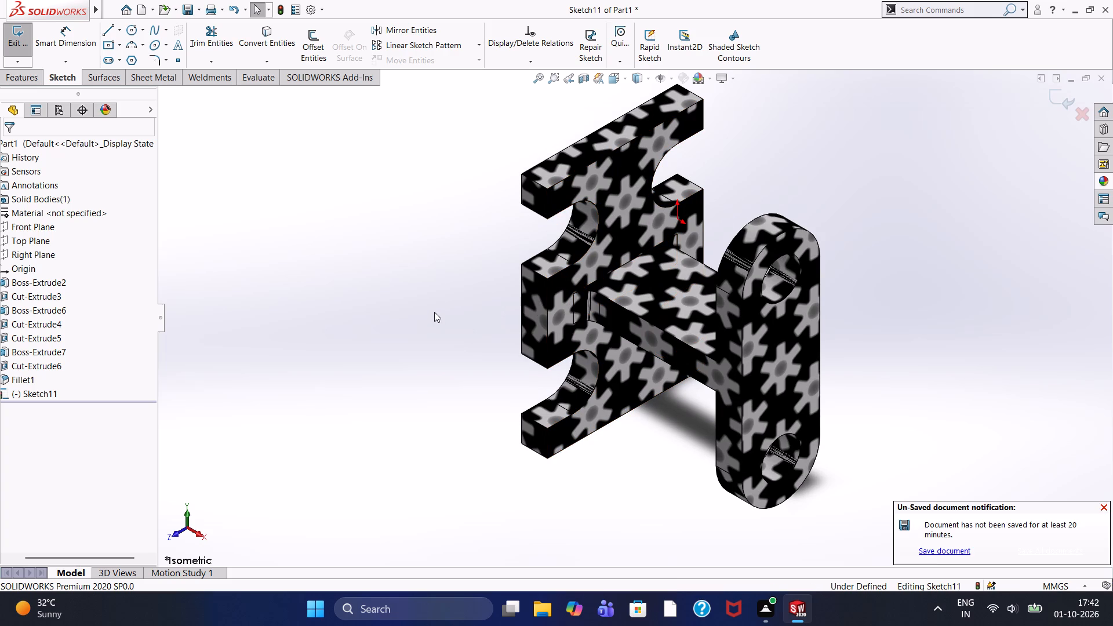
{"action": "scroll", "coordinate": [434, 312], "scroll_direction": "down", "scroll_amount": 1}
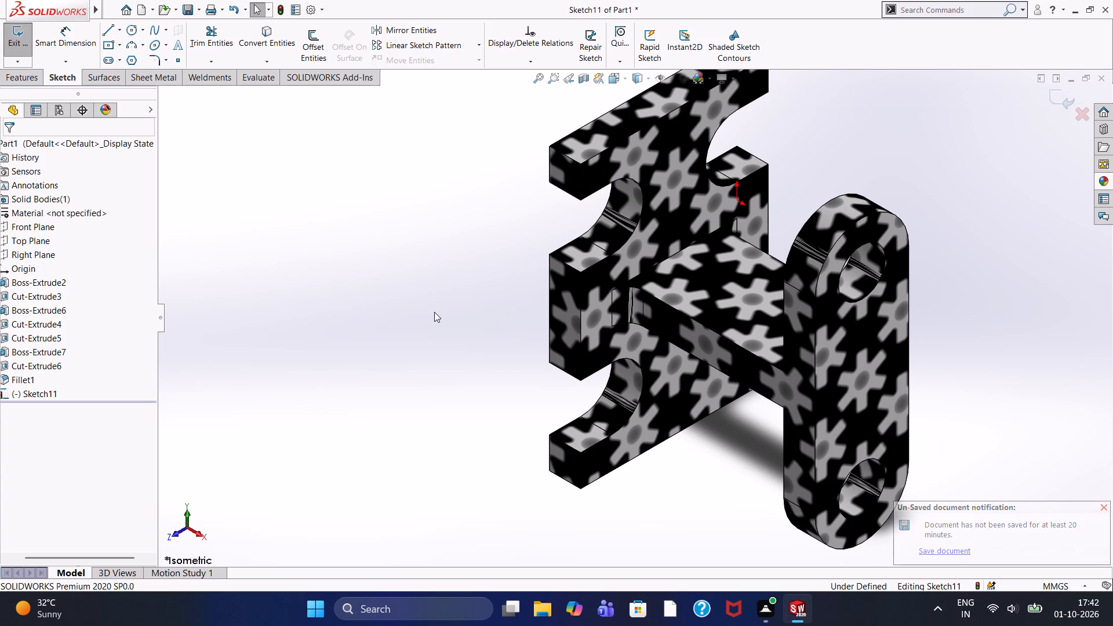
{"action": "scroll", "coordinate": [434, 312], "scroll_direction": "down", "scroll_amount": 1}
{"action": "scroll", "coordinate": [470, 299], "scroll_direction": "up", "scroll_amount": 1}
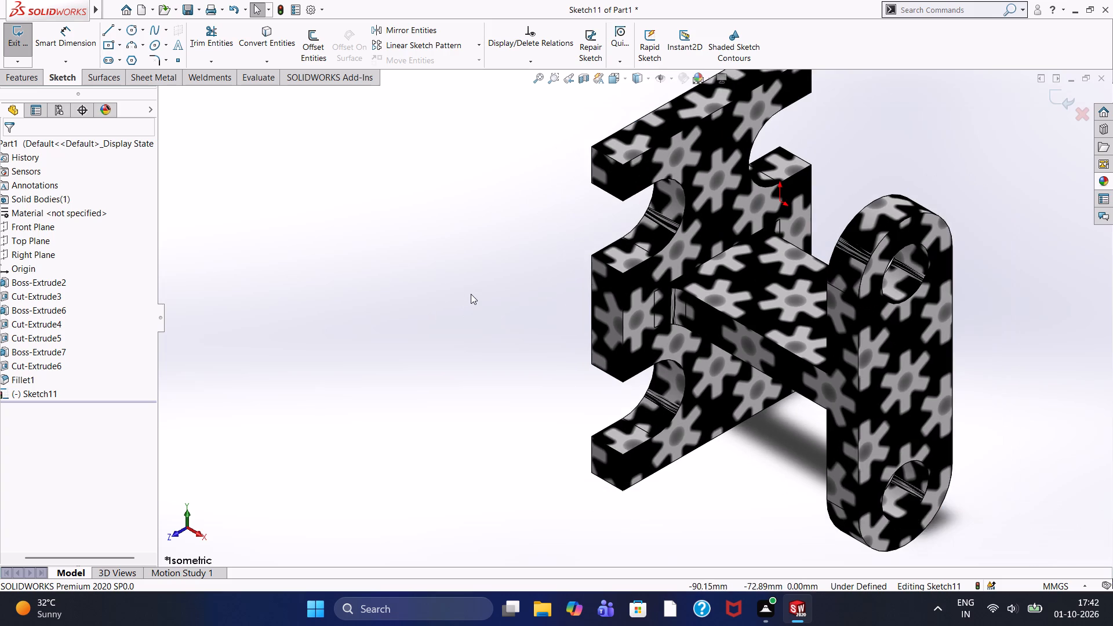
{"action": "scroll", "coordinate": [471, 290], "scroll_direction": "up", "scroll_amount": 1}
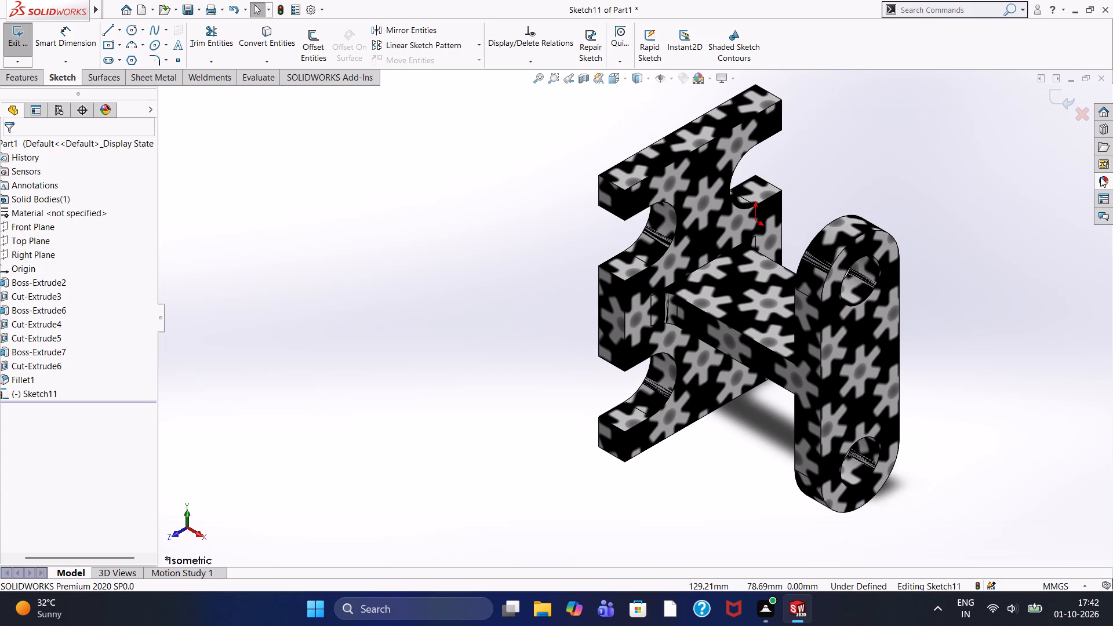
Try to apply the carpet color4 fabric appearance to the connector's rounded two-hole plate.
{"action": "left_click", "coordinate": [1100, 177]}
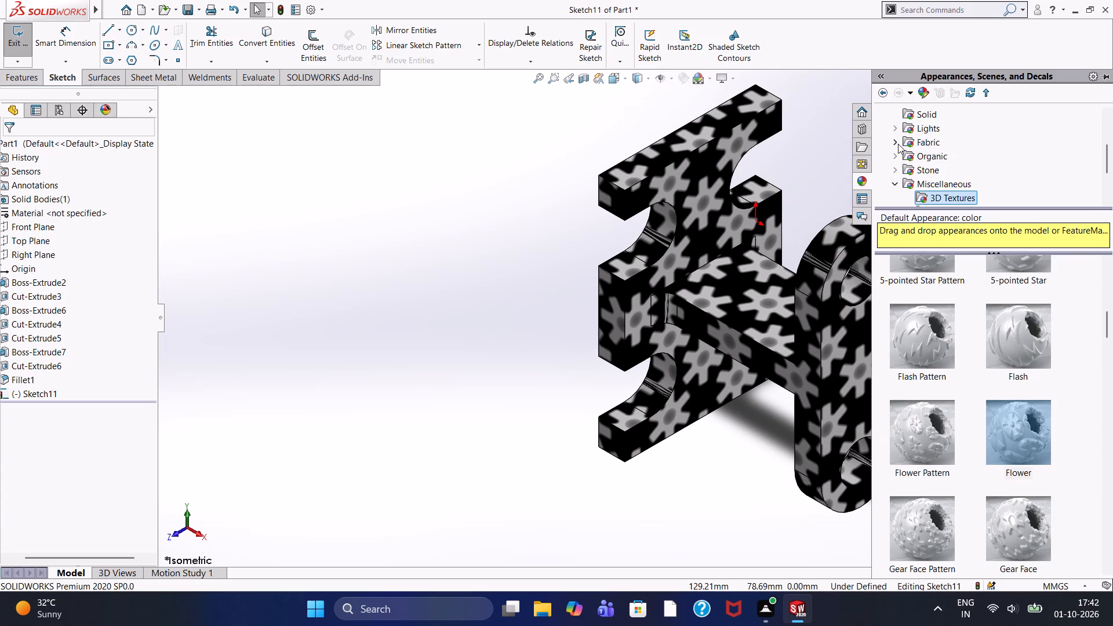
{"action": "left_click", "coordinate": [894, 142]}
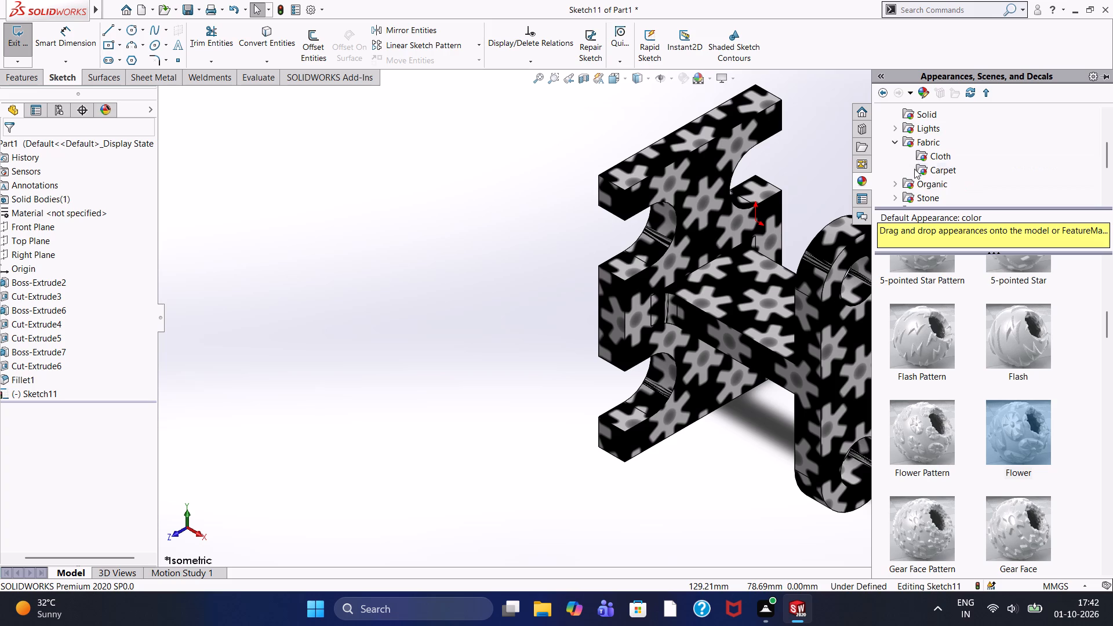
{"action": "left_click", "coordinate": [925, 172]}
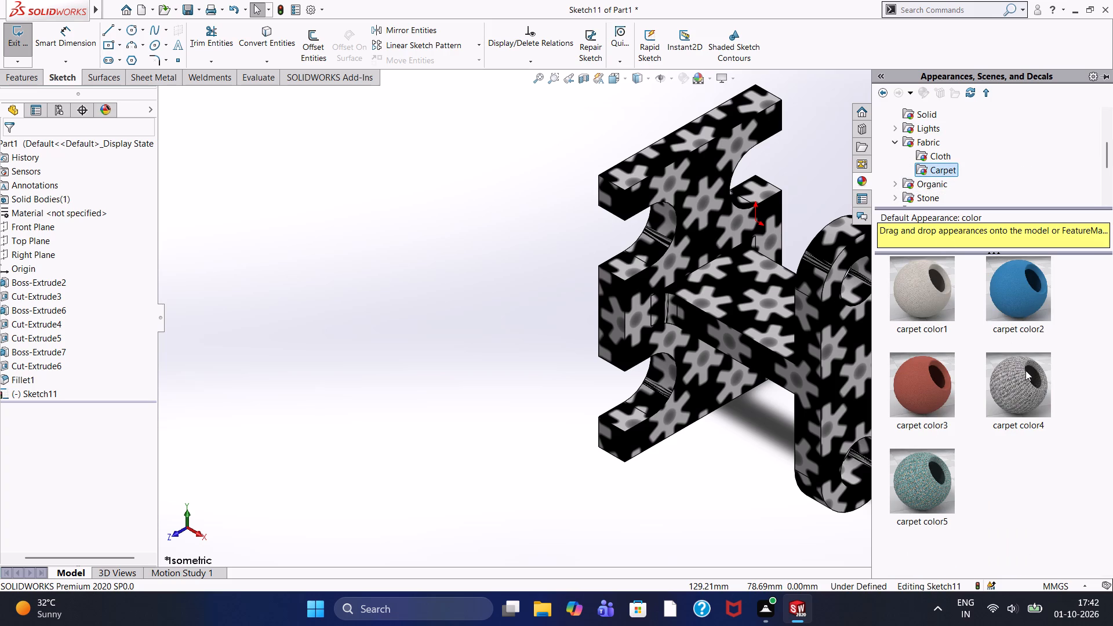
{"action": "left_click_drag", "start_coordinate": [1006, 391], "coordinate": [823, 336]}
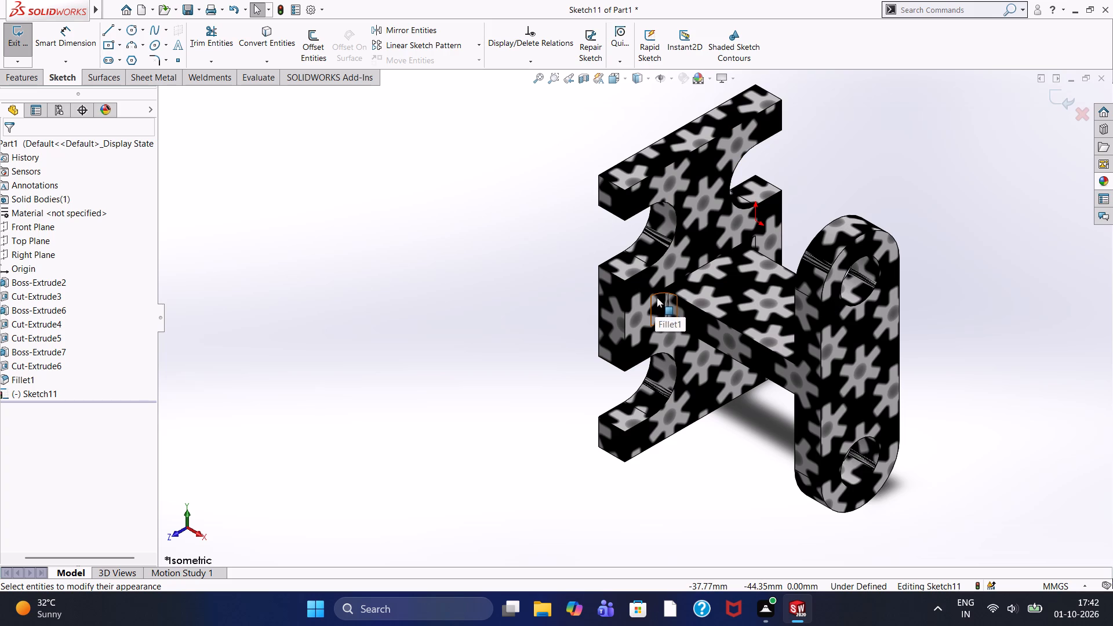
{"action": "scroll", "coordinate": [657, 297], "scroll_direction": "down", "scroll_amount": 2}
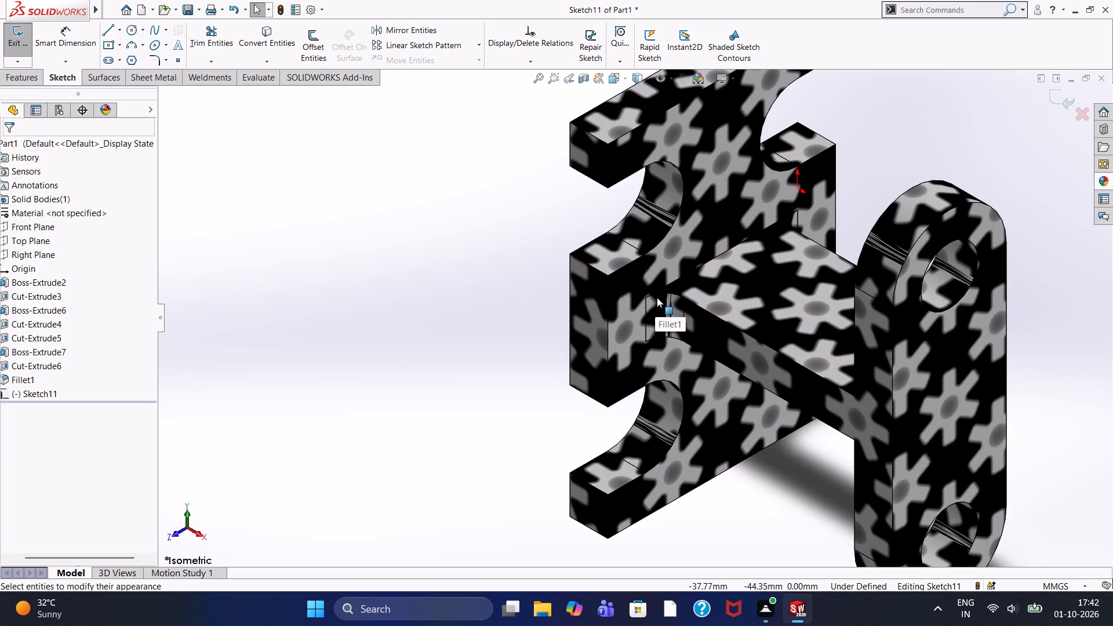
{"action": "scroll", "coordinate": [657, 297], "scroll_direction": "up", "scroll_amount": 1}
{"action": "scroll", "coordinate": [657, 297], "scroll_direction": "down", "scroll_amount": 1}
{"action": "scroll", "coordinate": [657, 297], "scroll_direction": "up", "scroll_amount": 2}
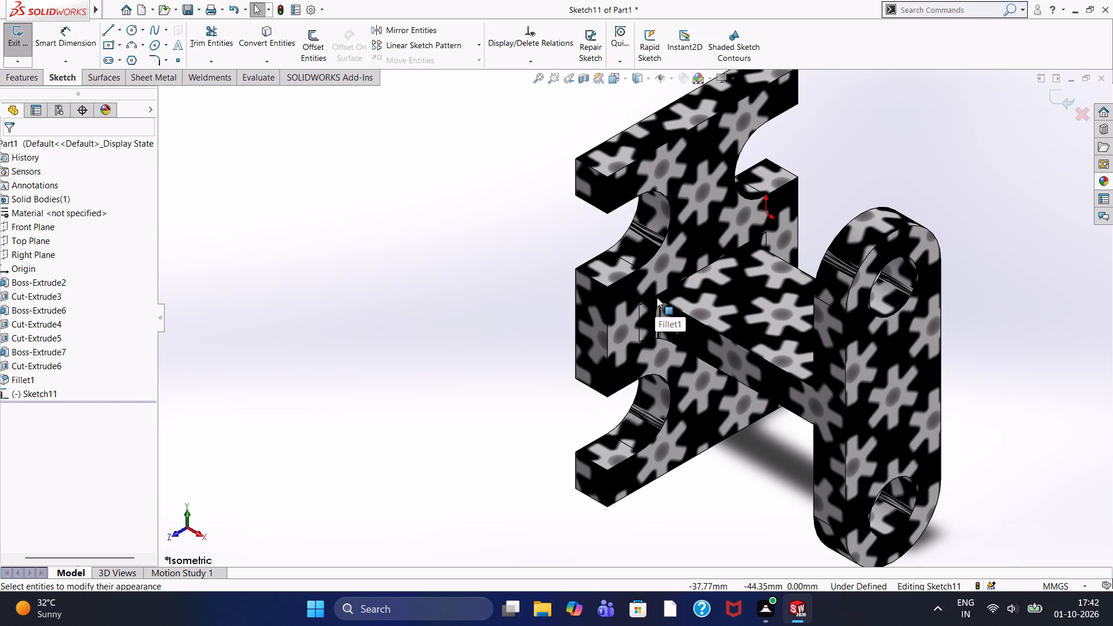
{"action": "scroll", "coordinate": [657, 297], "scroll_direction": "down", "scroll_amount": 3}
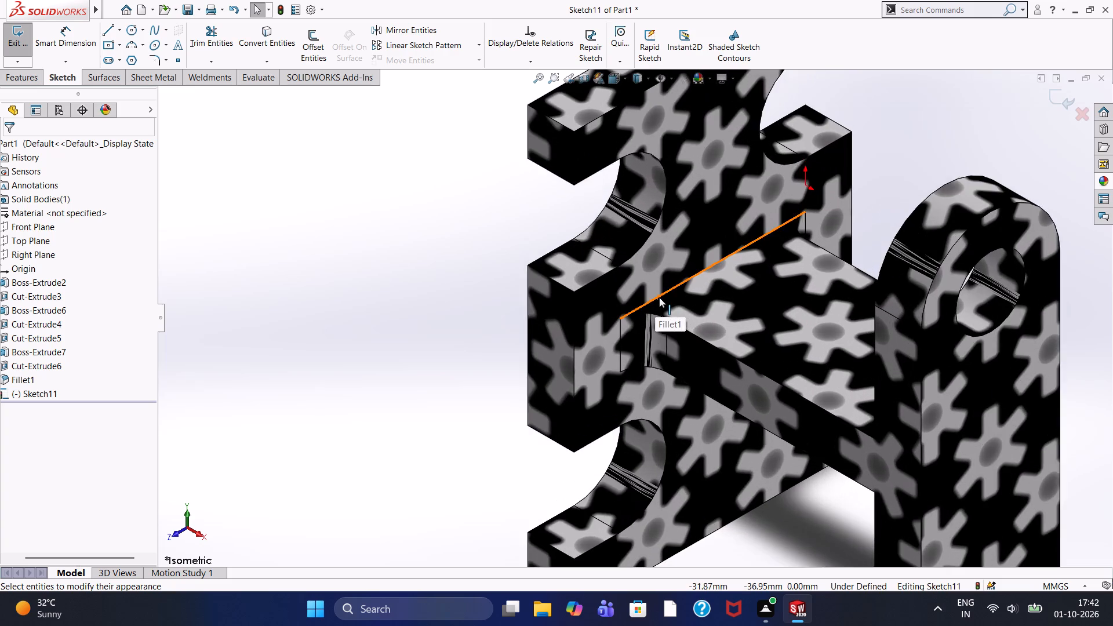
Attempt to save the part, discard the empty Sketch11 and cancel the save.
{"action": "scroll", "coordinate": [659, 297], "scroll_direction": "up", "scroll_amount": 4}
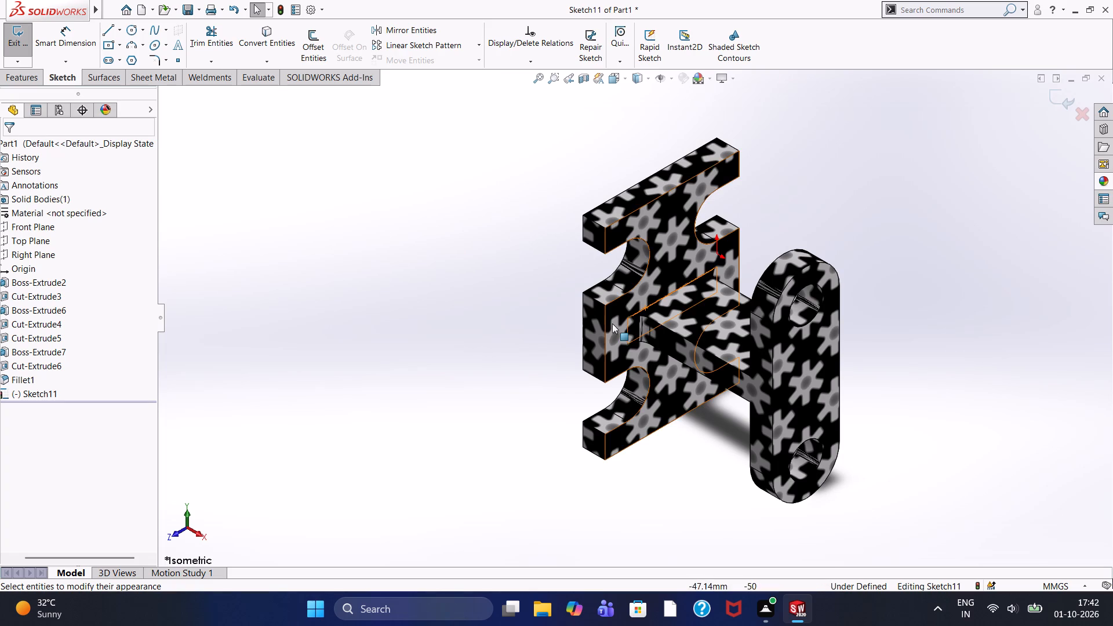
{"action": "scroll", "coordinate": [483, 255], "scroll_direction": "up", "scroll_amount": 2}
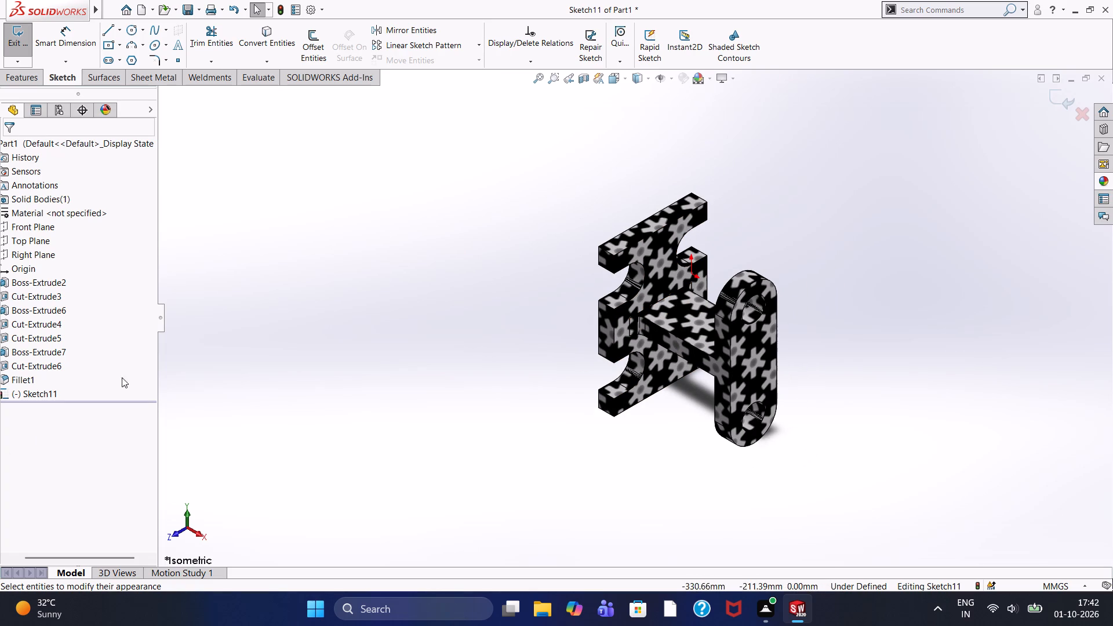
{"action": "left_click", "coordinate": [288, 293]}
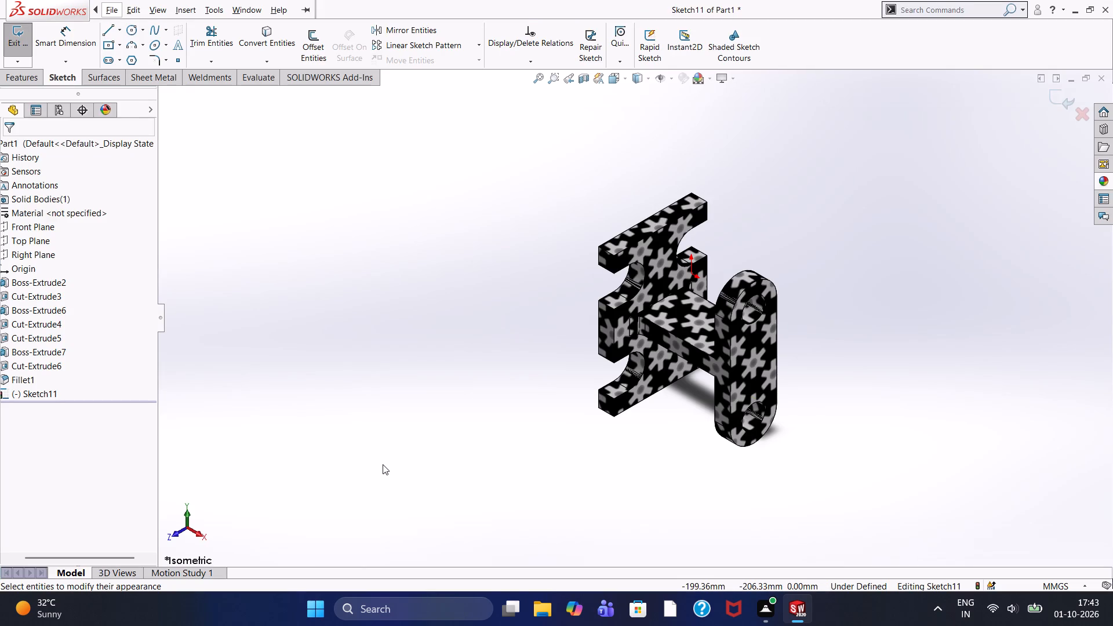
{"action": "key", "text": "ctrl+s"}
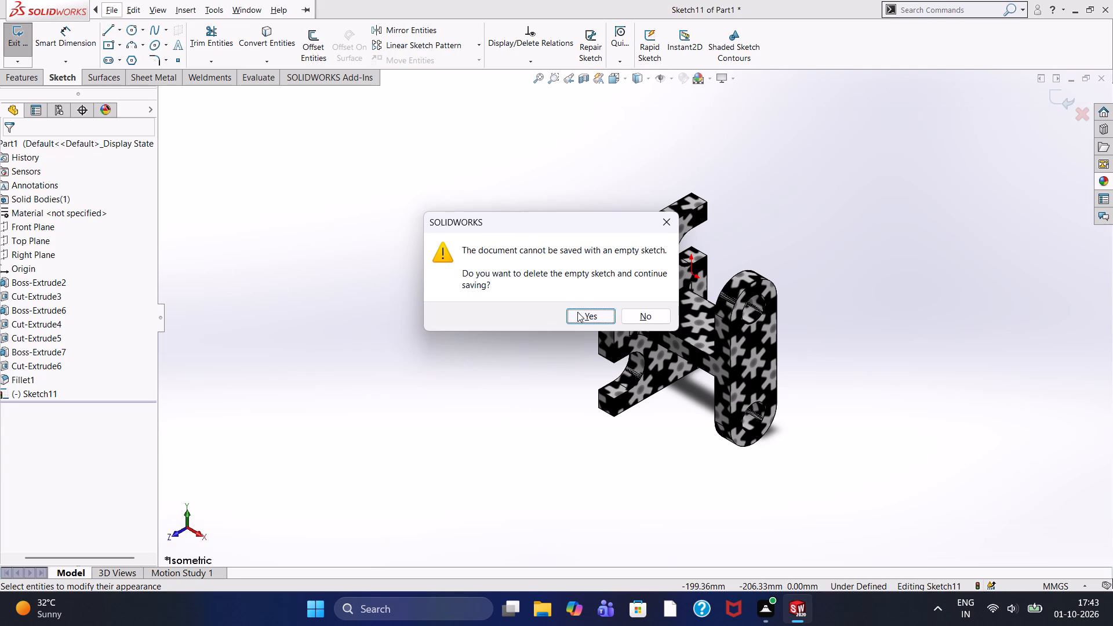
{"action": "left_click", "coordinate": [670, 220]}
{"action": "scroll", "coordinate": [739, 361], "scroll_direction": "up", "scroll_amount": 2}
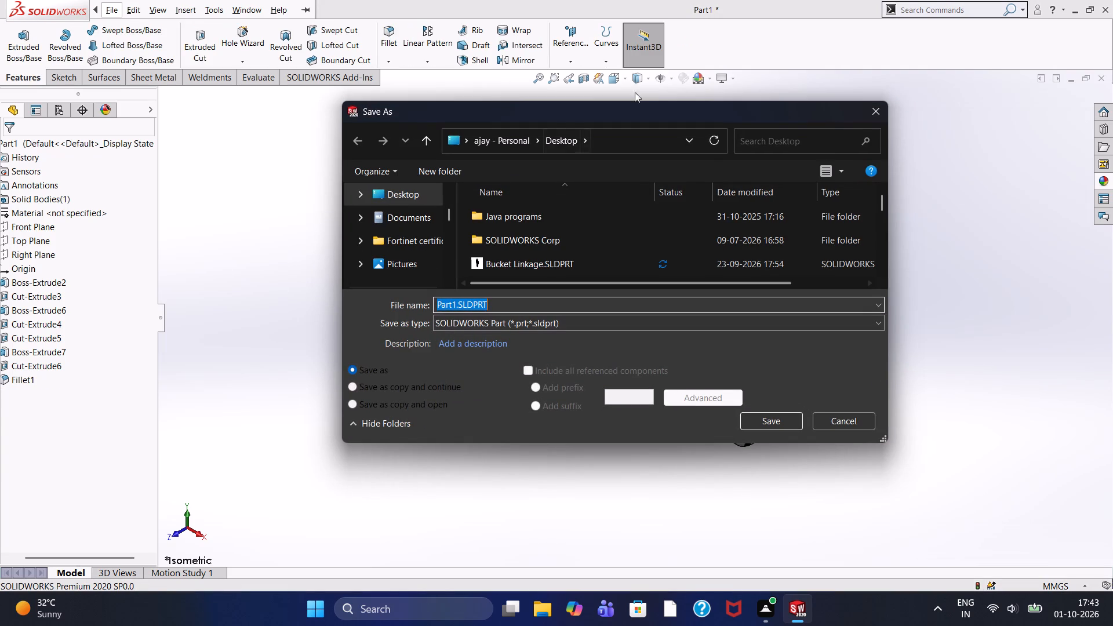
{"action": "left_click", "coordinate": [876, 110]}
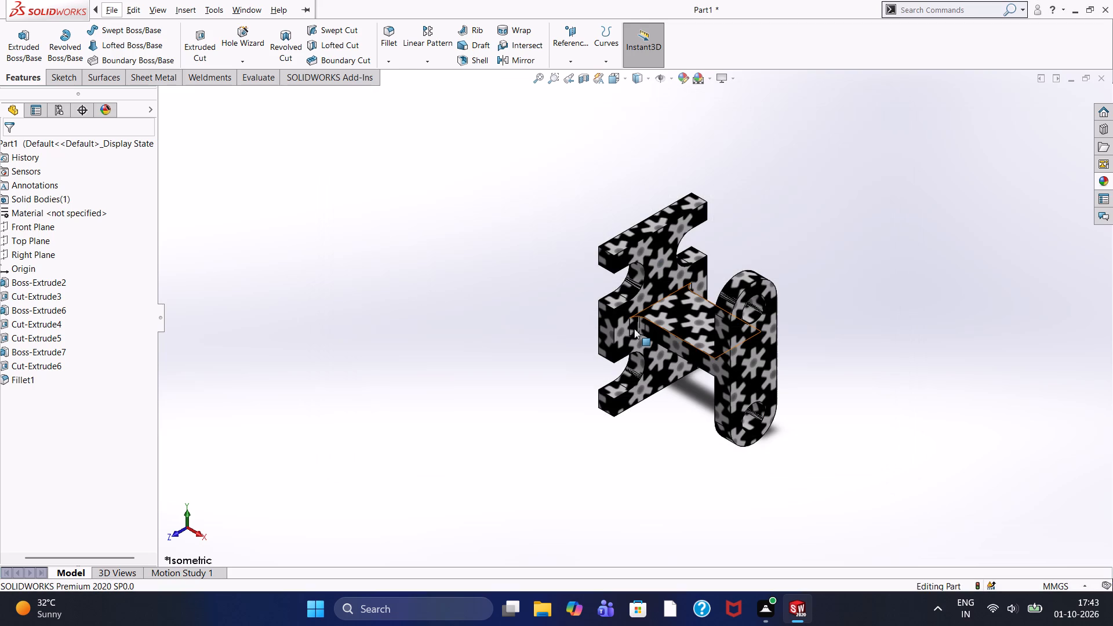
Set the isometric view and save the part to the Desktop as H-Link Connector.SLDPRT without rebuilding it.
{"action": "key", "text": "ctrl+7"}
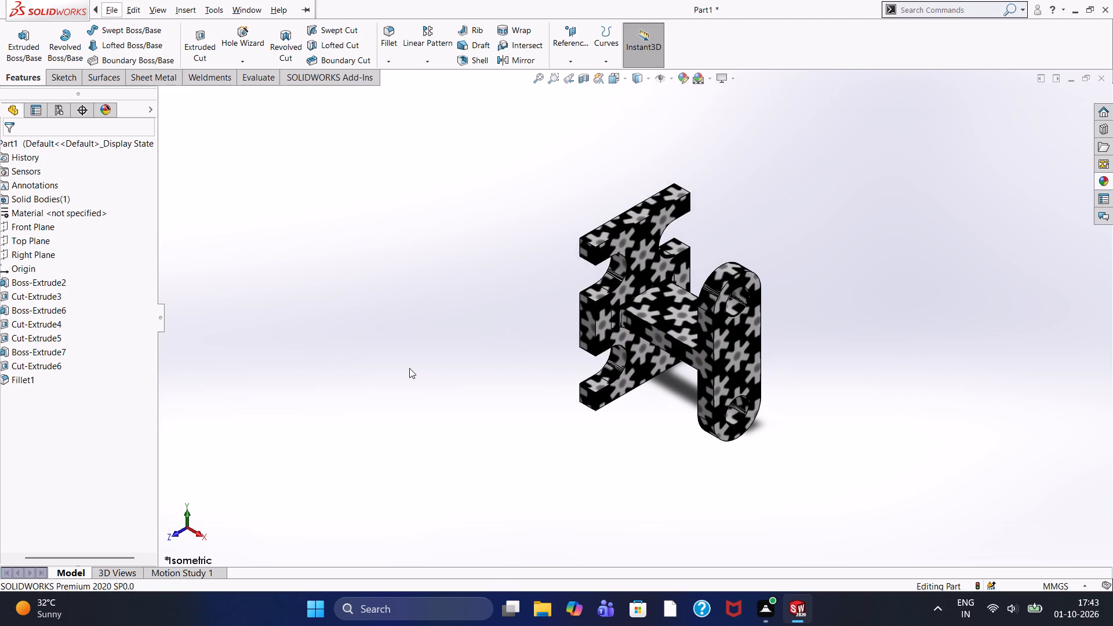
{"action": "key", "text": "ctrl+s"}
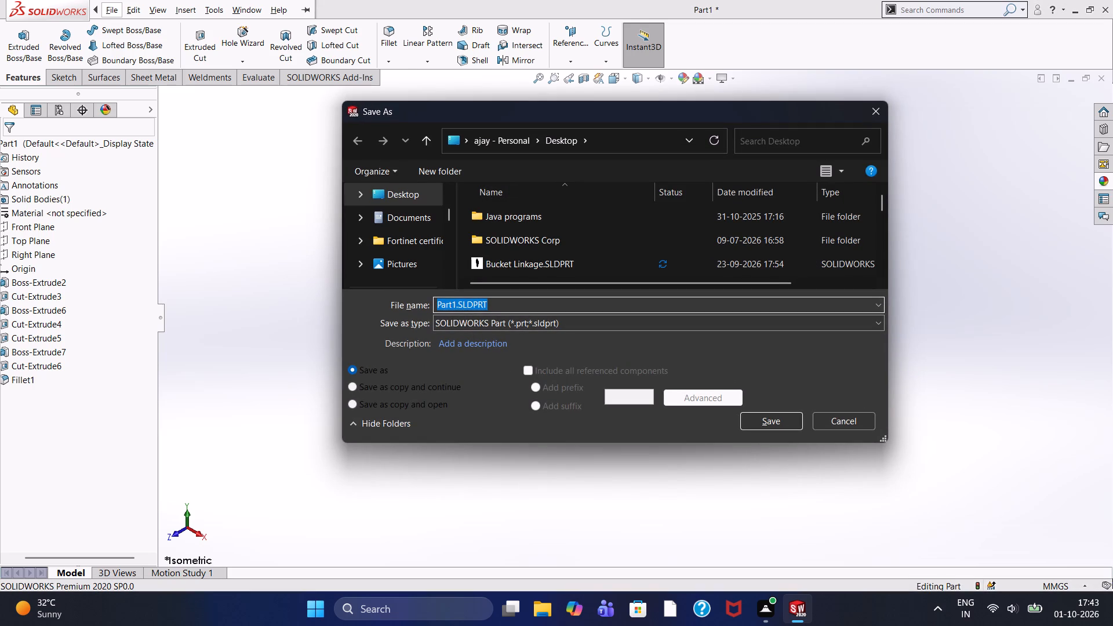
{"action": "left_click_drag", "start_coordinate": [454, 300], "coordinate": [324, 330]}
{"action": "key", "text": "BackSpace"}
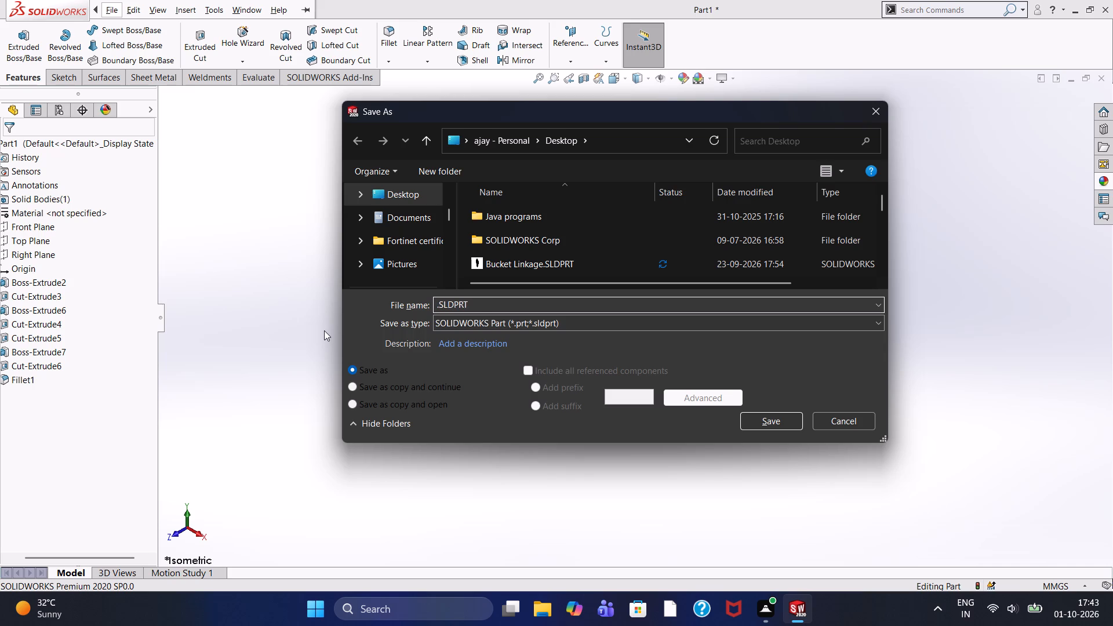
{"action": "key", "text": "ctrl+v"}
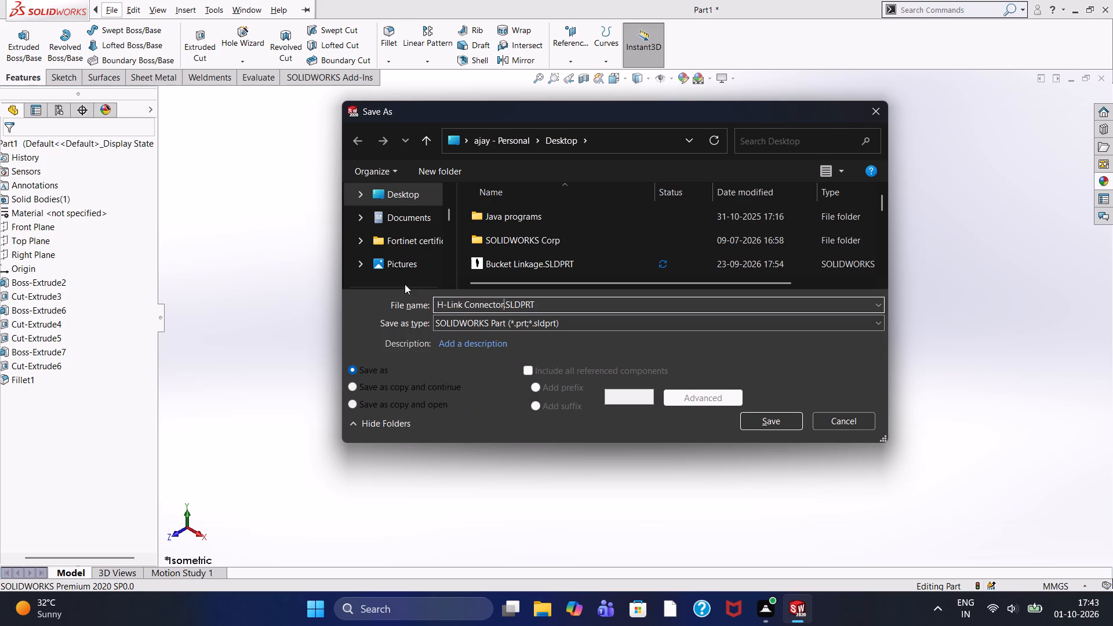
{"action": "left_click", "coordinate": [757, 418]}
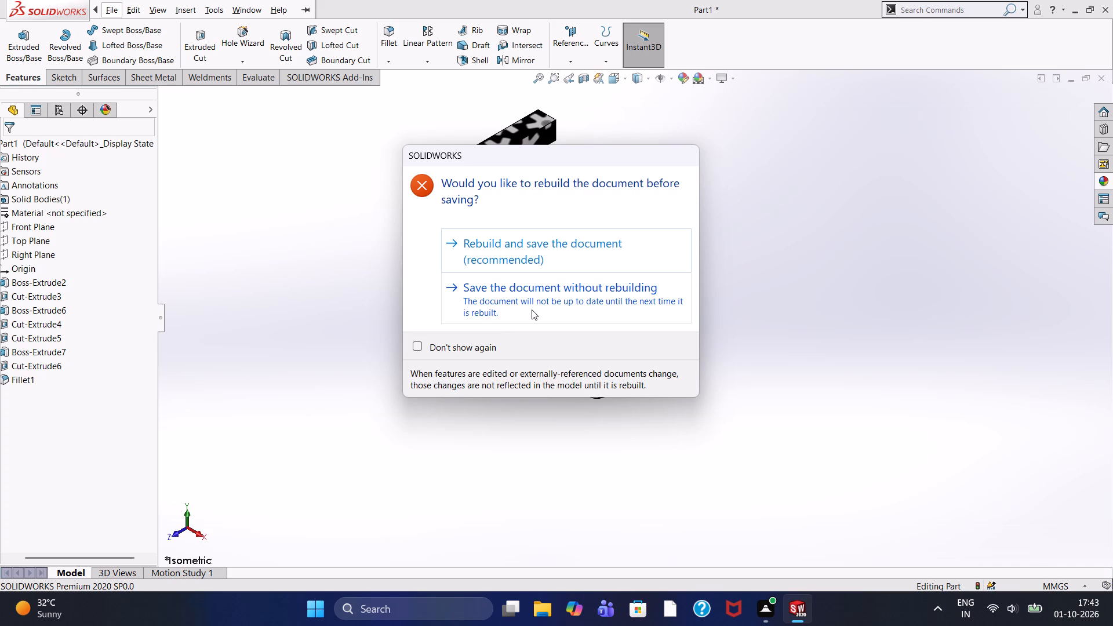
{"action": "left_click", "coordinate": [532, 310]}
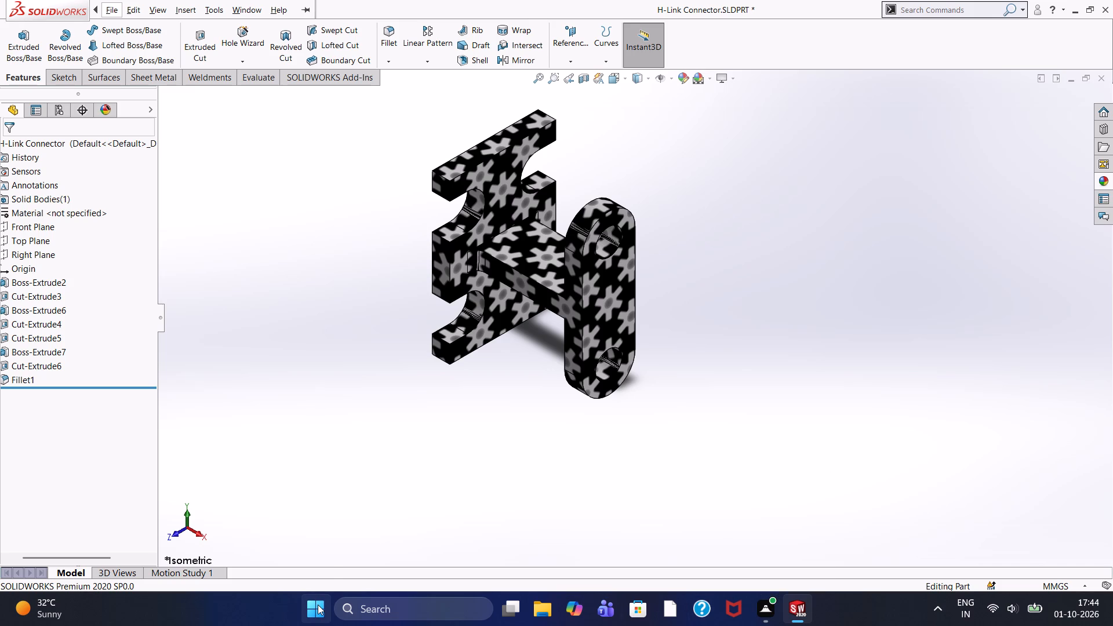
Switch to File Explorer, look for the saved H-Link Connector part in the Desktop folder, and return to SOLIDWORKS.
{"action": "left_click", "coordinate": [546, 606]}
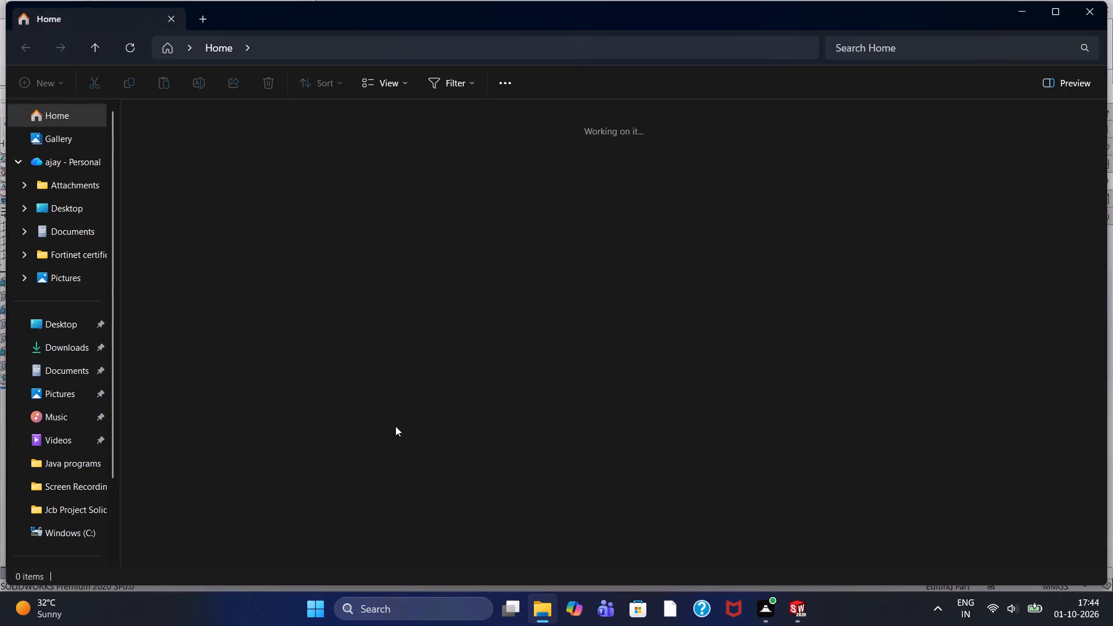
{"action": "left_click", "coordinate": [26, 323]}
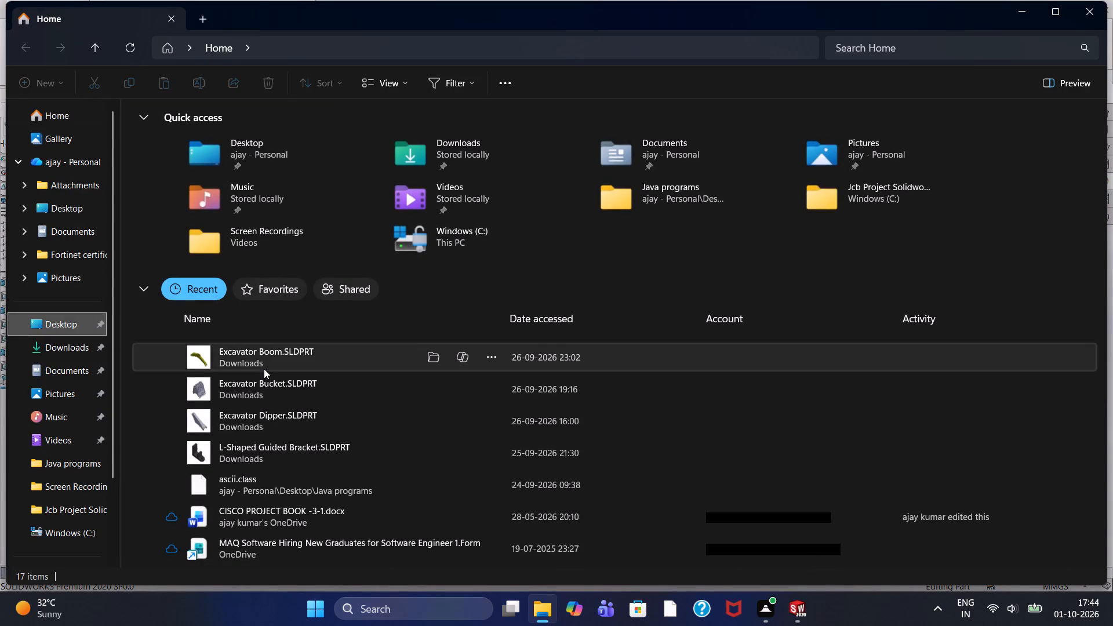
{"action": "scroll", "coordinate": [268, 374], "scroll_direction": "down", "scroll_amount": 7}
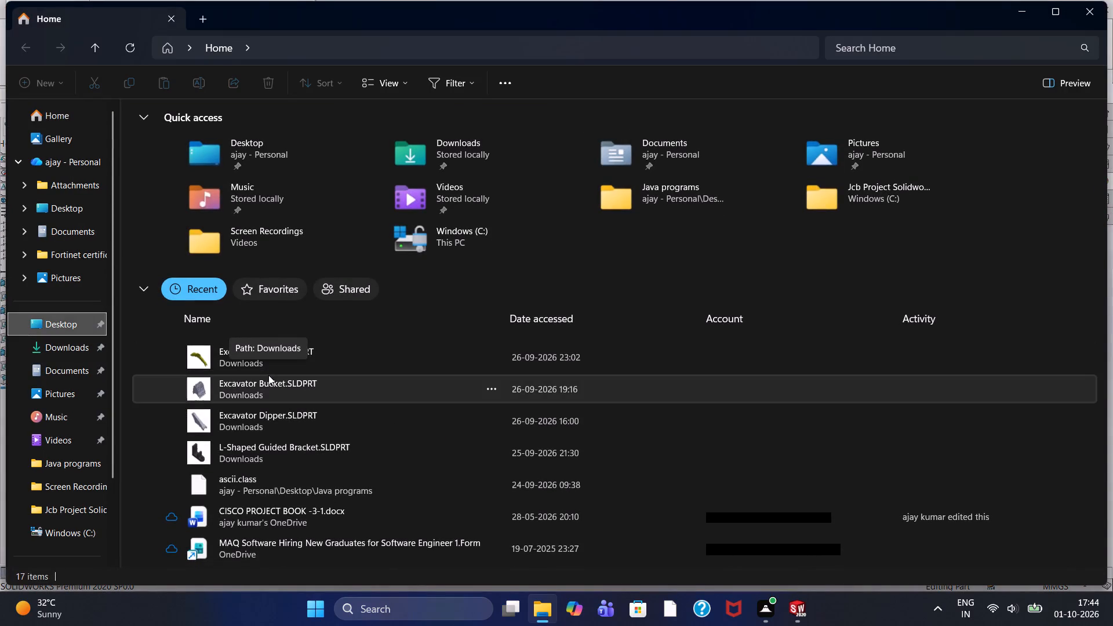
{"action": "scroll", "coordinate": [308, 441], "scroll_direction": "down", "scroll_amount": 2}
{"action": "scroll", "coordinate": [307, 447], "scroll_direction": "up", "scroll_amount": 4}
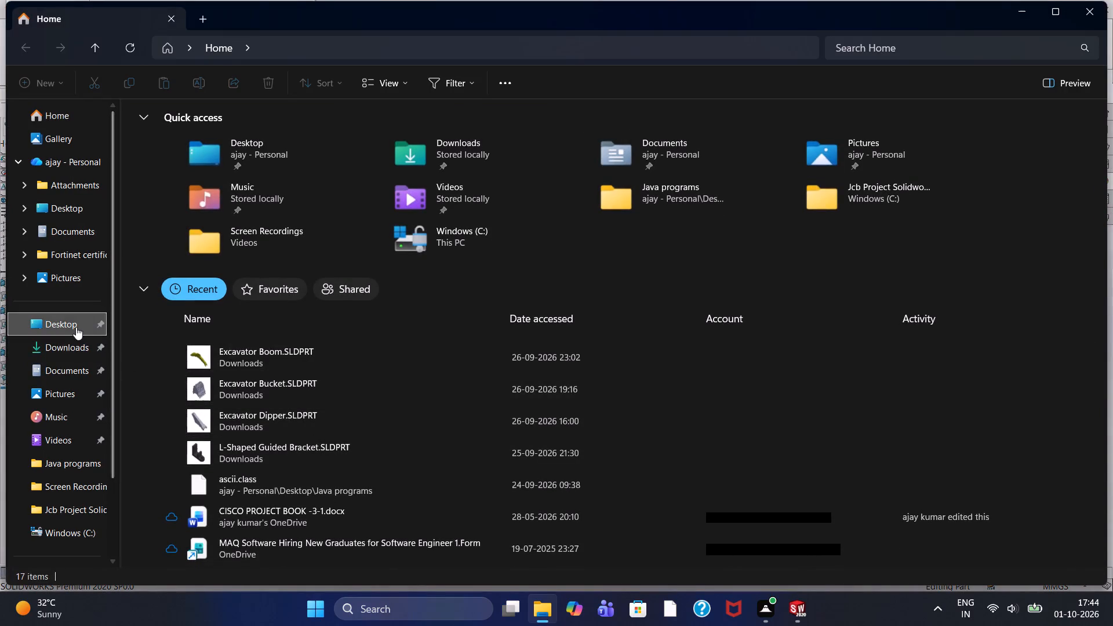
{"action": "left_click", "coordinate": [75, 326]}
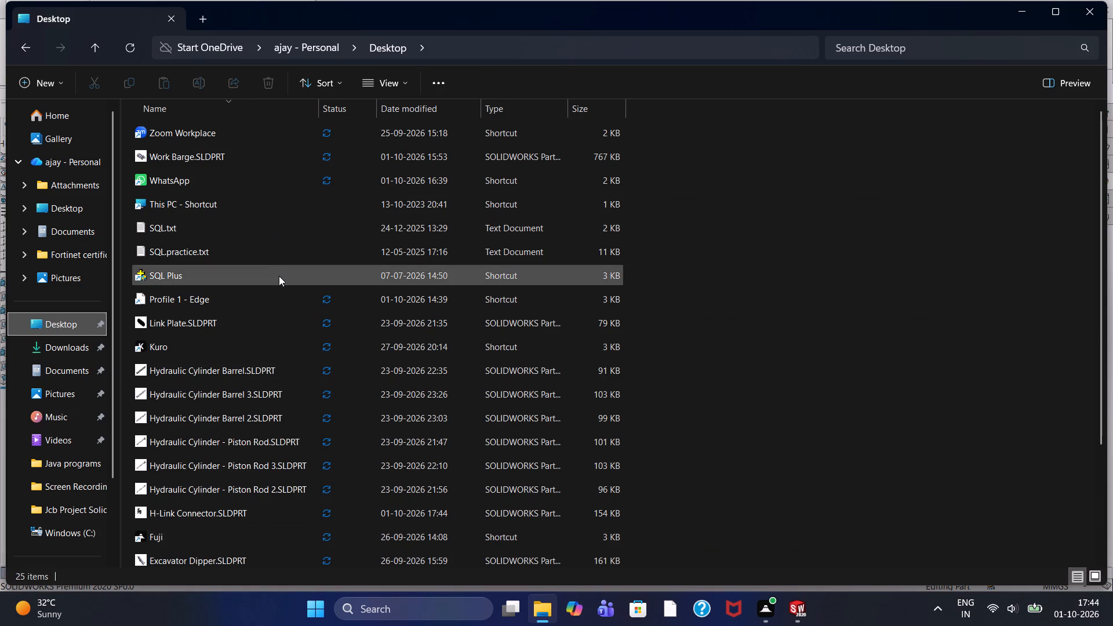
{"action": "scroll", "coordinate": [254, 332], "scroll_direction": "down", "scroll_amount": 1}
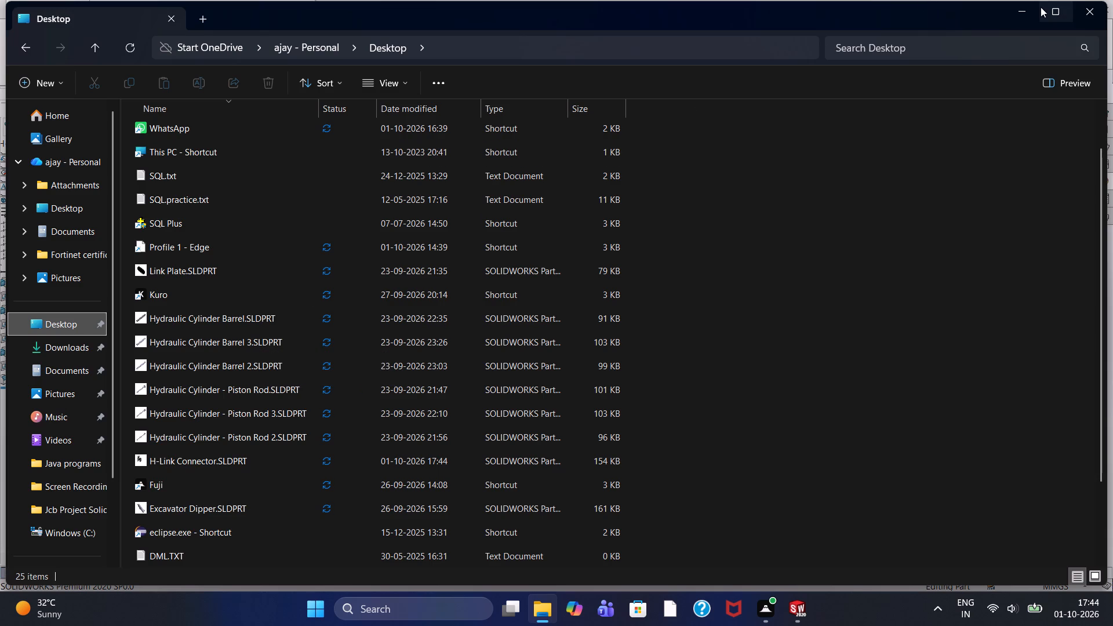
{"action": "left_click", "coordinate": [1024, 12]}
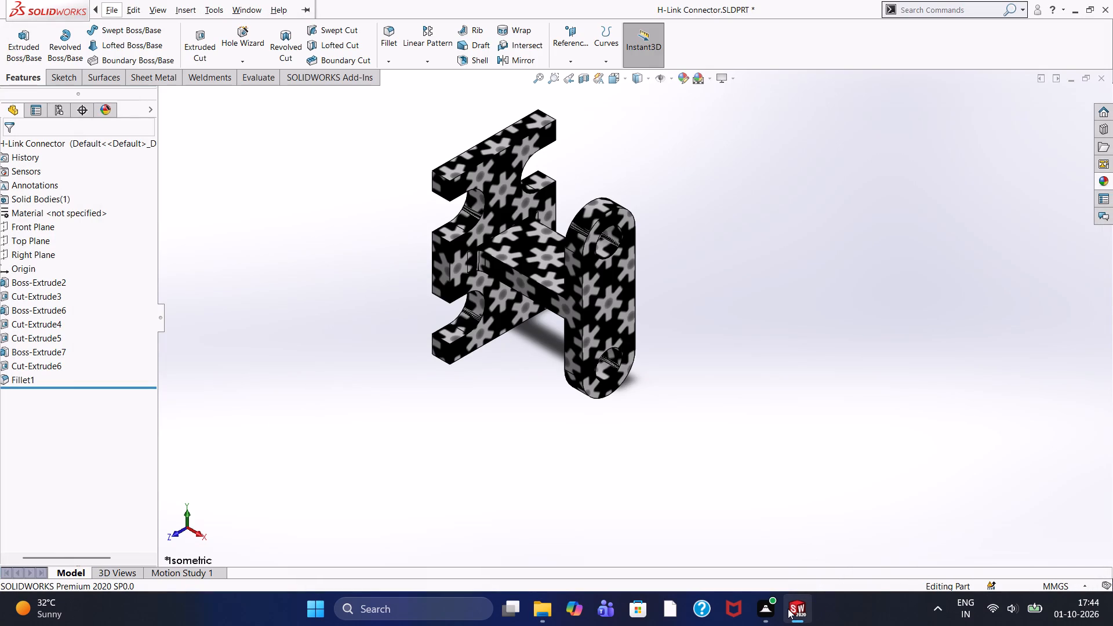